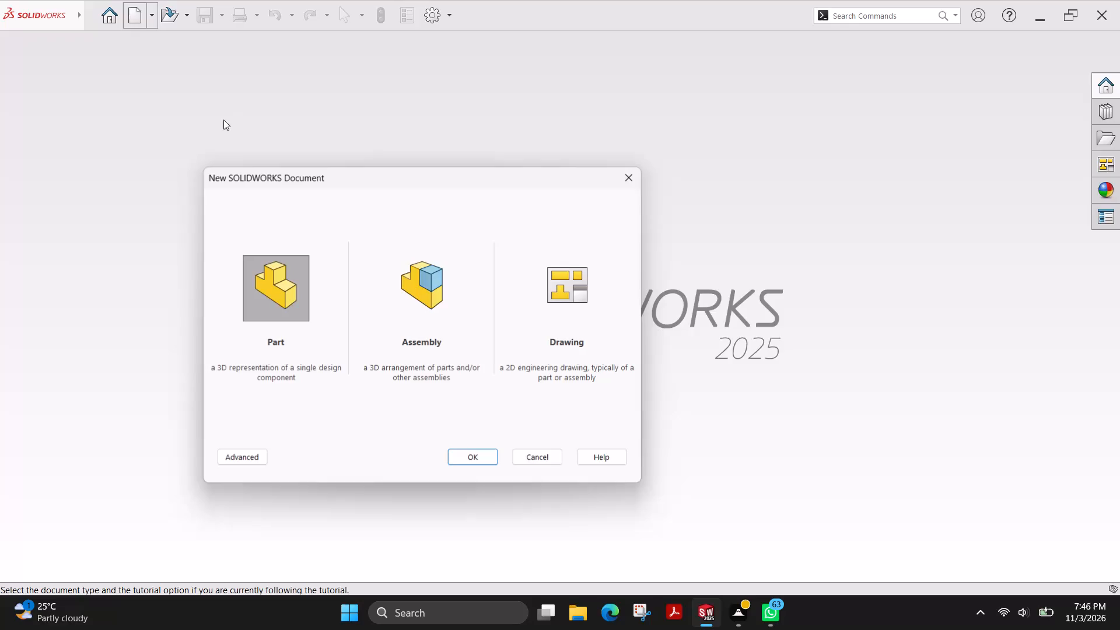
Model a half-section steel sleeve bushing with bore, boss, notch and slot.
Create a new part document.
click(475, 457)
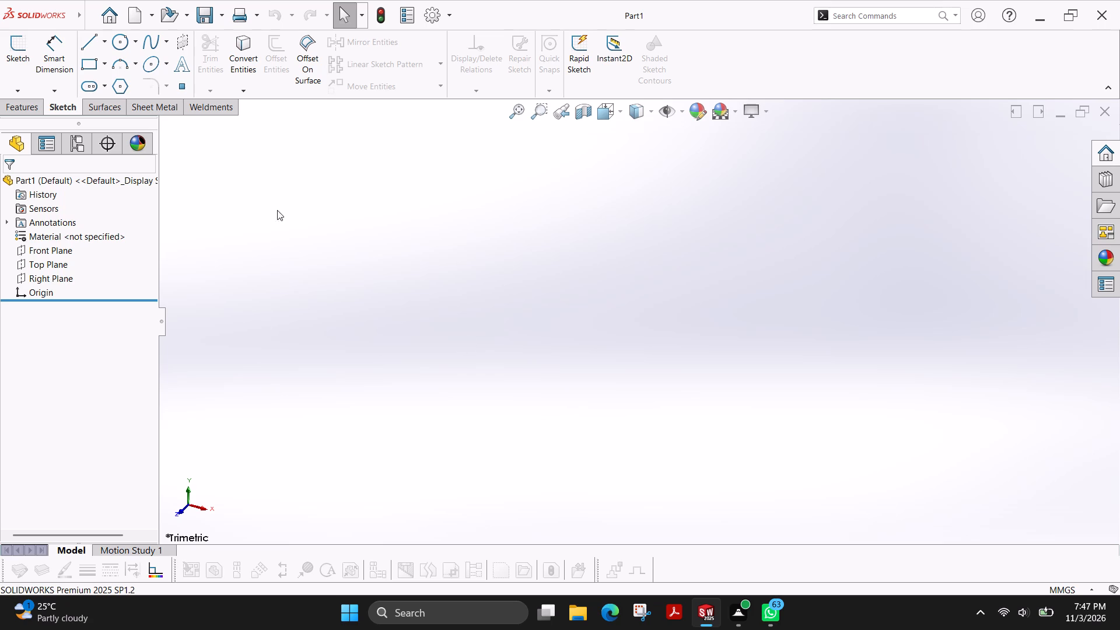
On the Front Plane, sketch two concentric circles centred on the origin, with radii of about 27 mm and 13 mm.
click(12, 48)
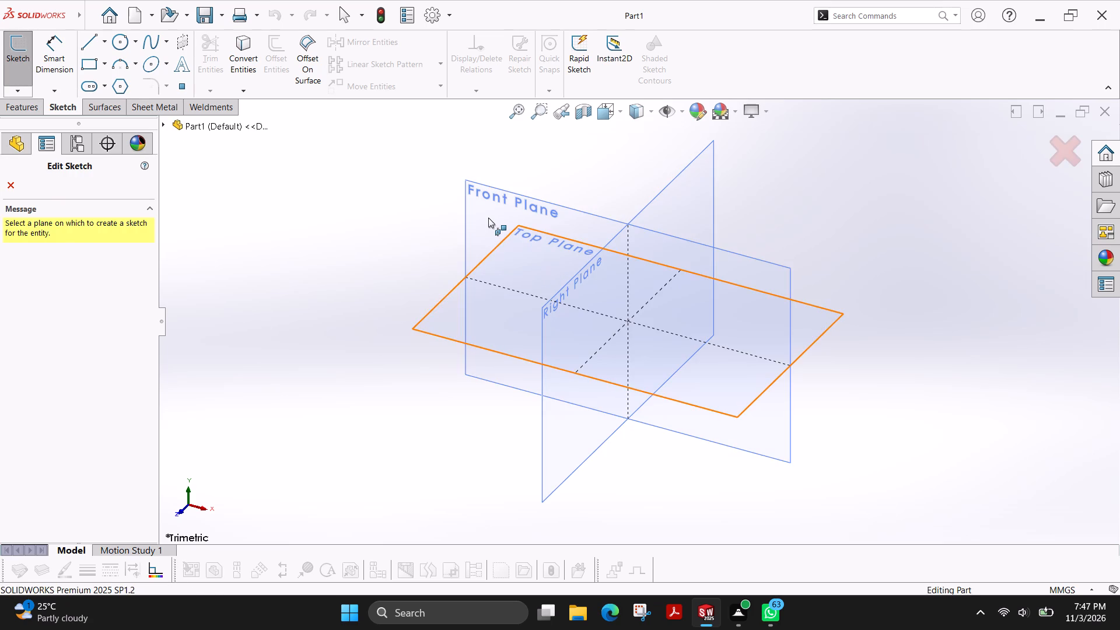
click(488, 218)
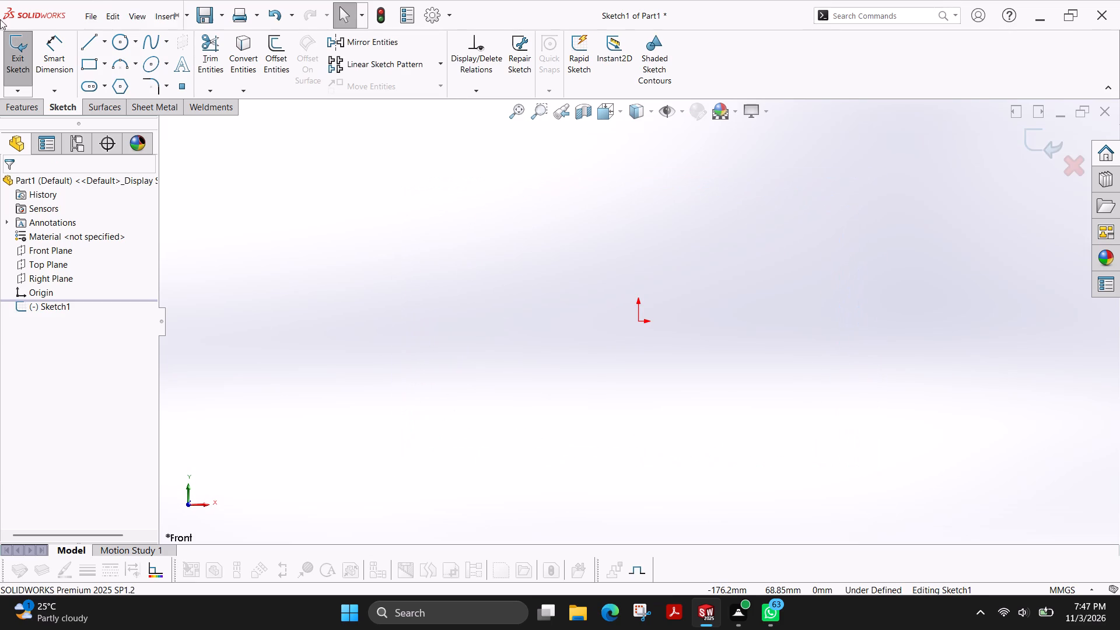
click(121, 41)
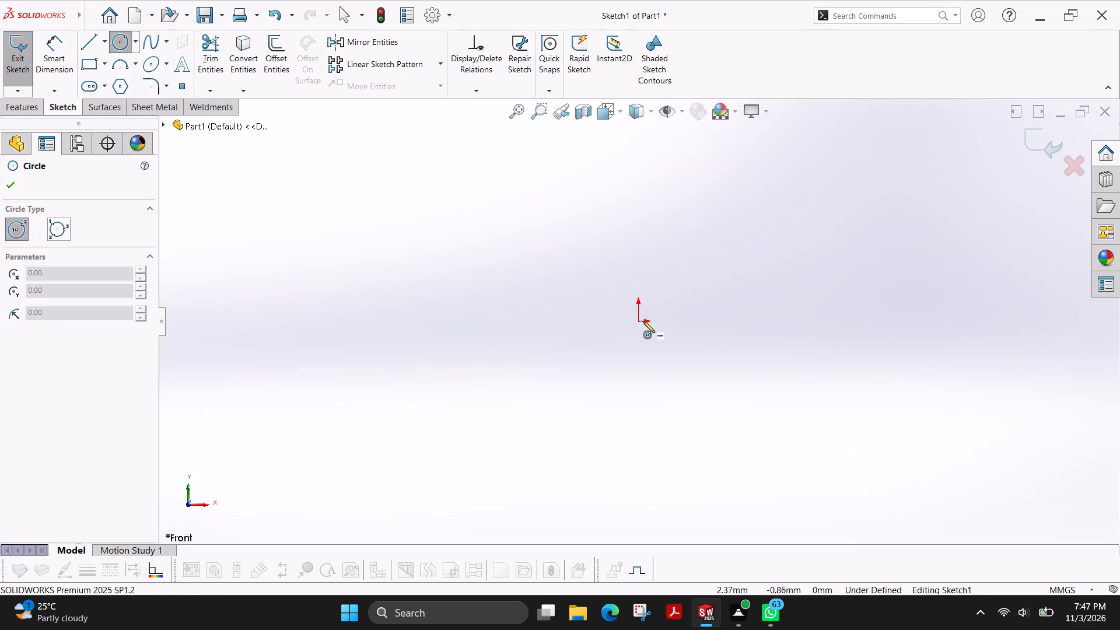
click(638, 321)
click(565, 316)
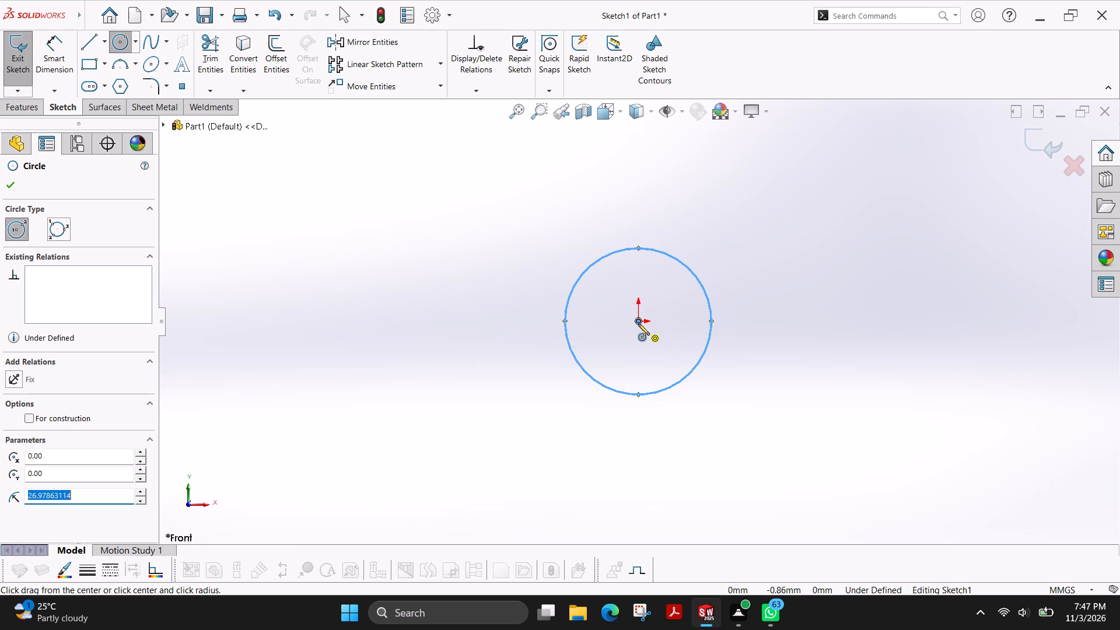
click(638, 323)
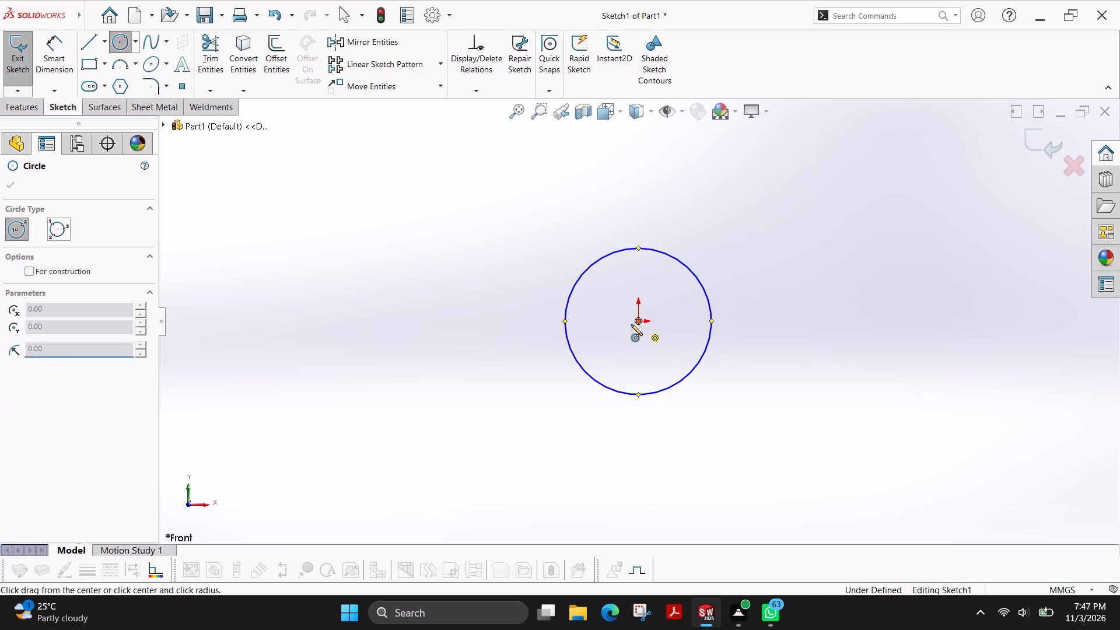
click(603, 331)
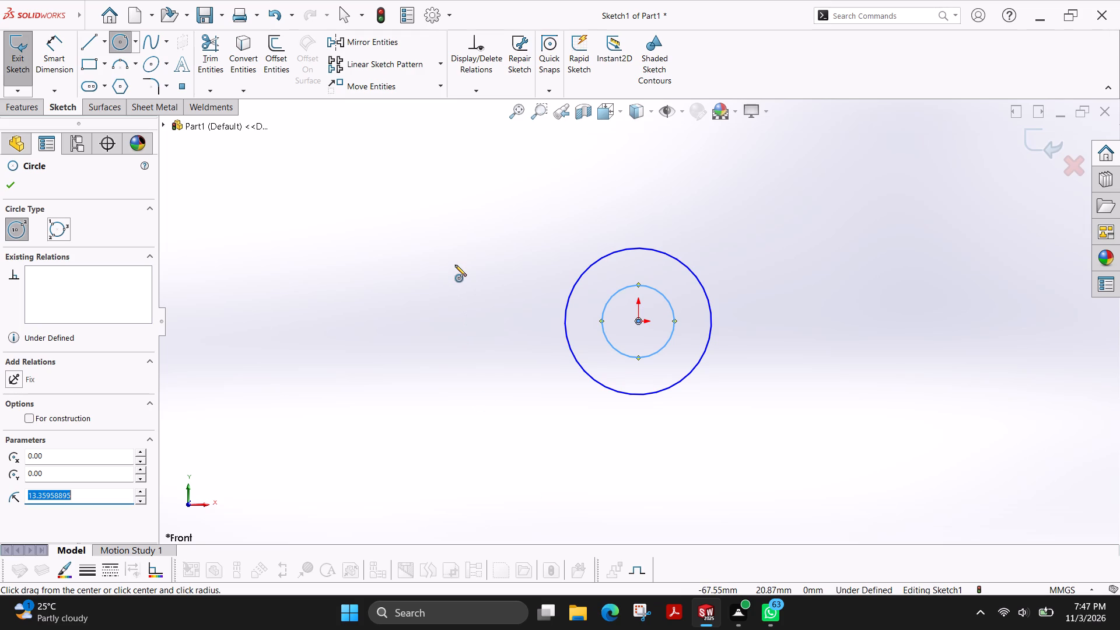
Dimension the inner circle's diameter to 60 mm and the outer circle's diameter to 135 mm.
click(57, 51)
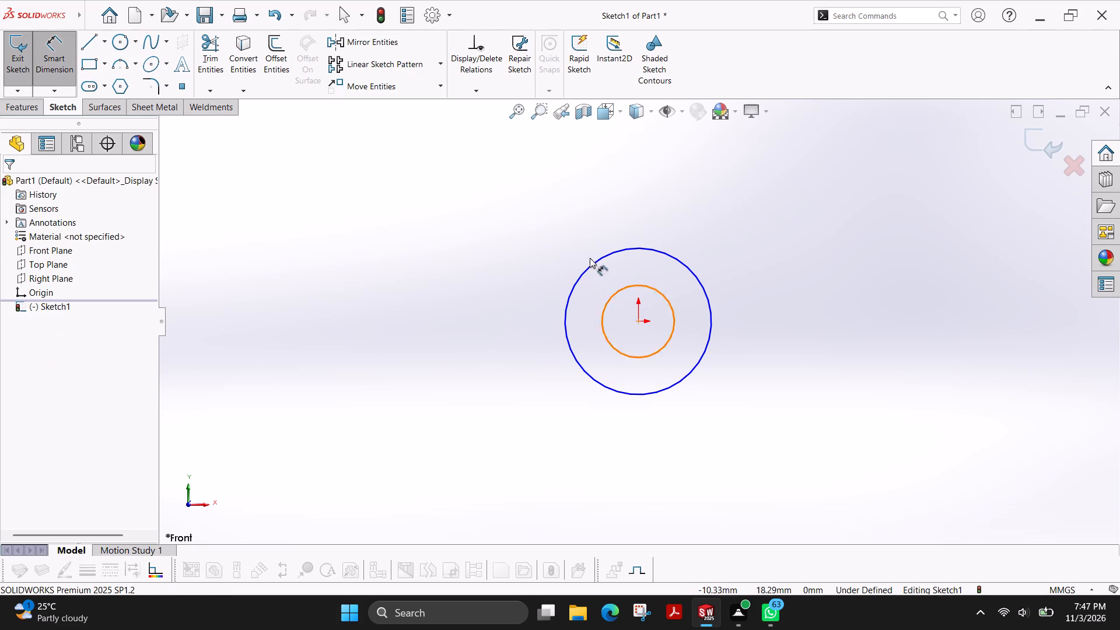
click(608, 300)
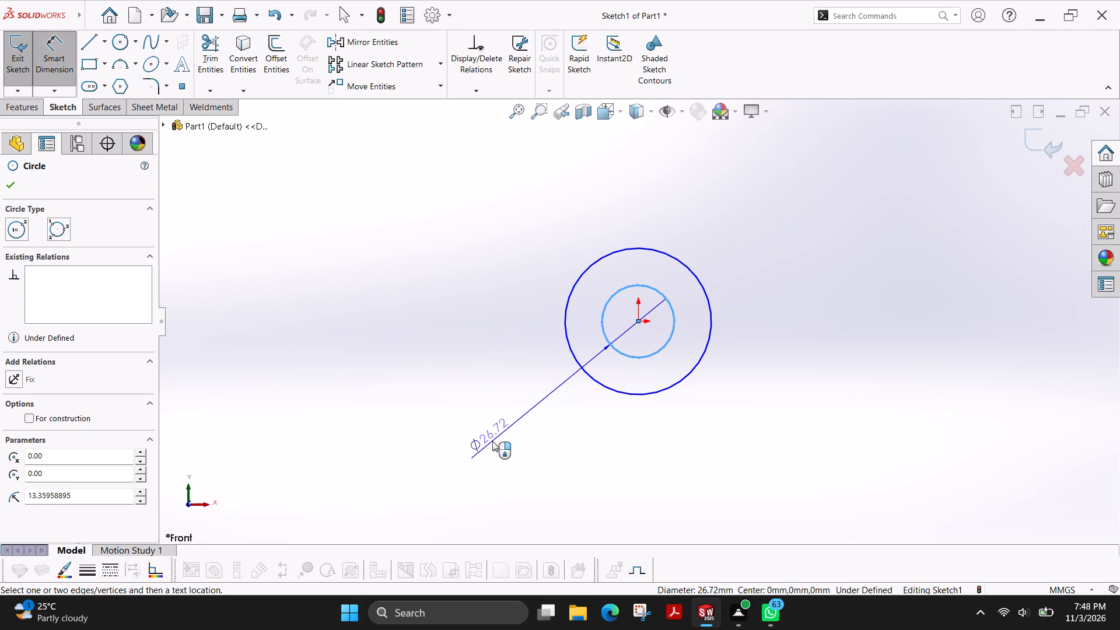
click(492, 441)
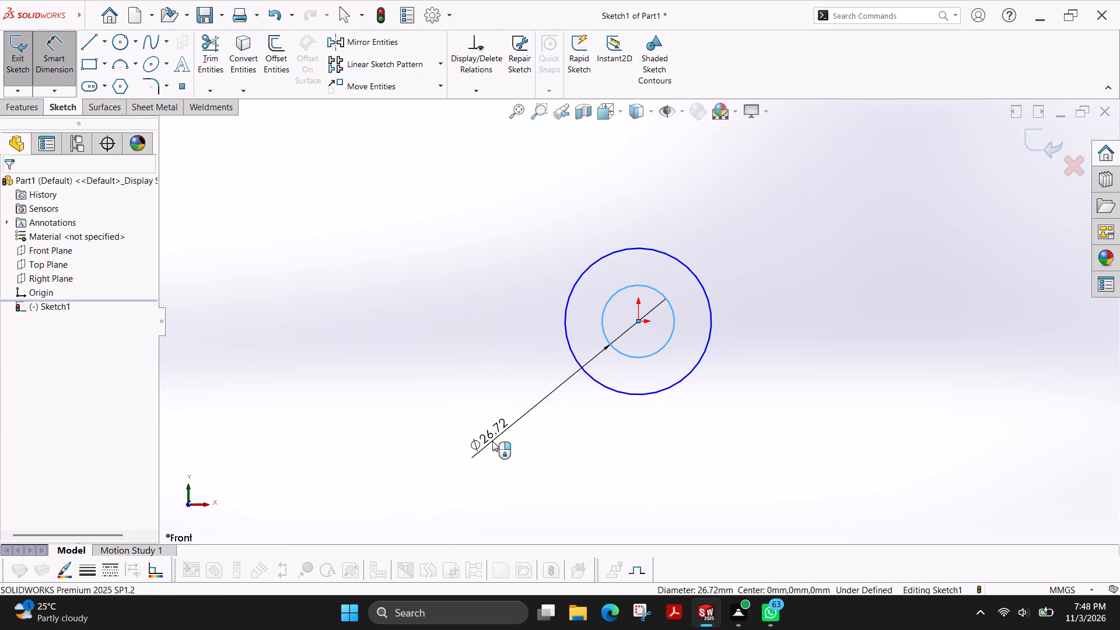
text(60)
key(Return)
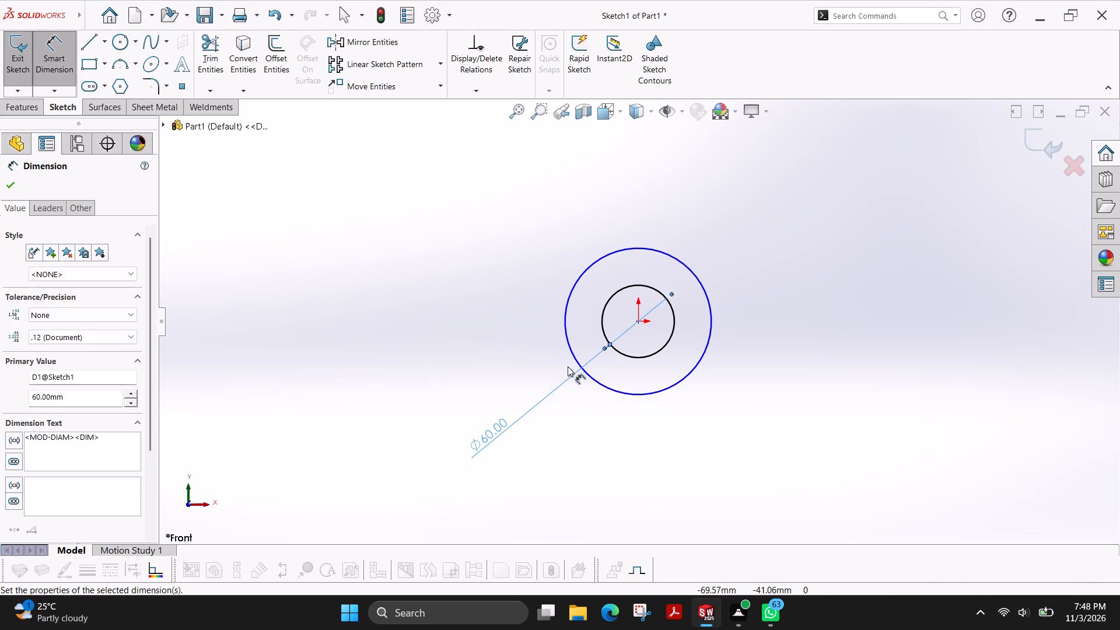
click(567, 323)
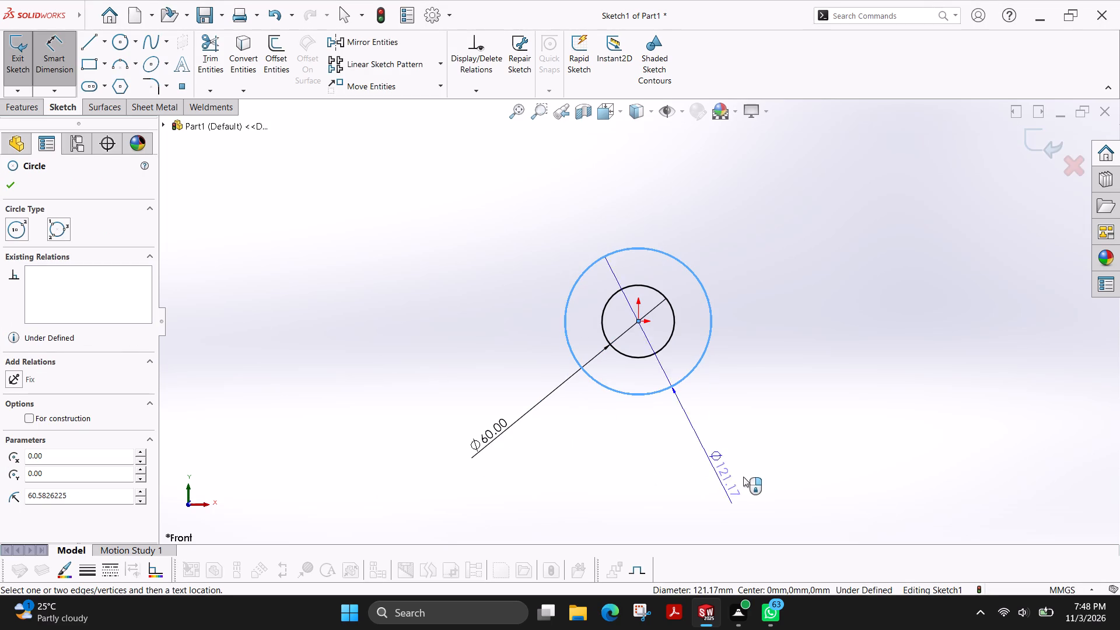
click(755, 470)
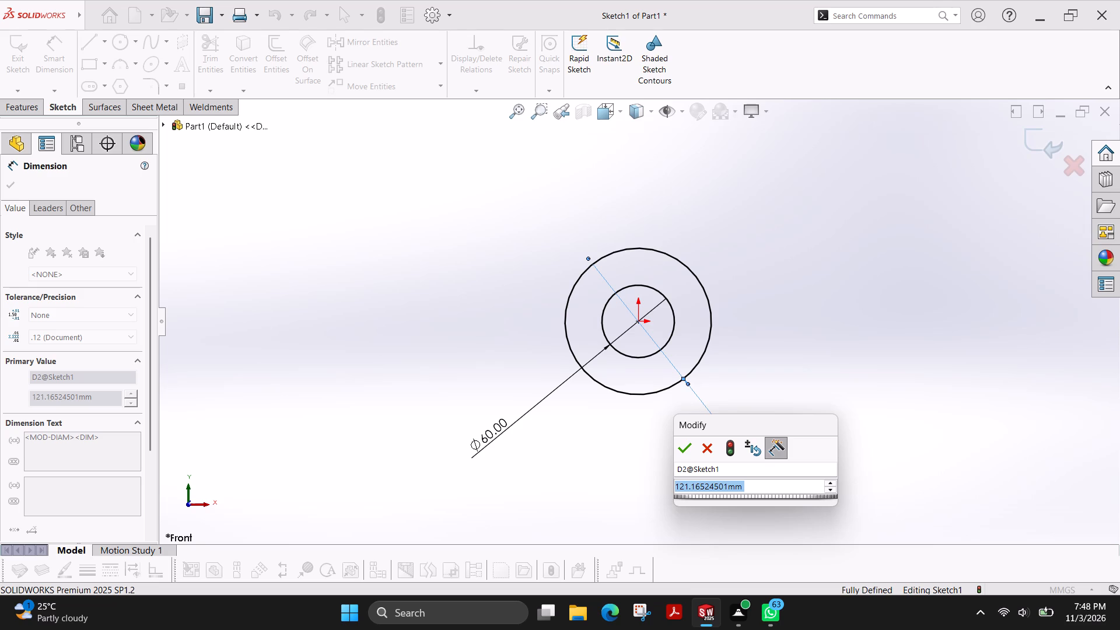
text(135)
key(Return)
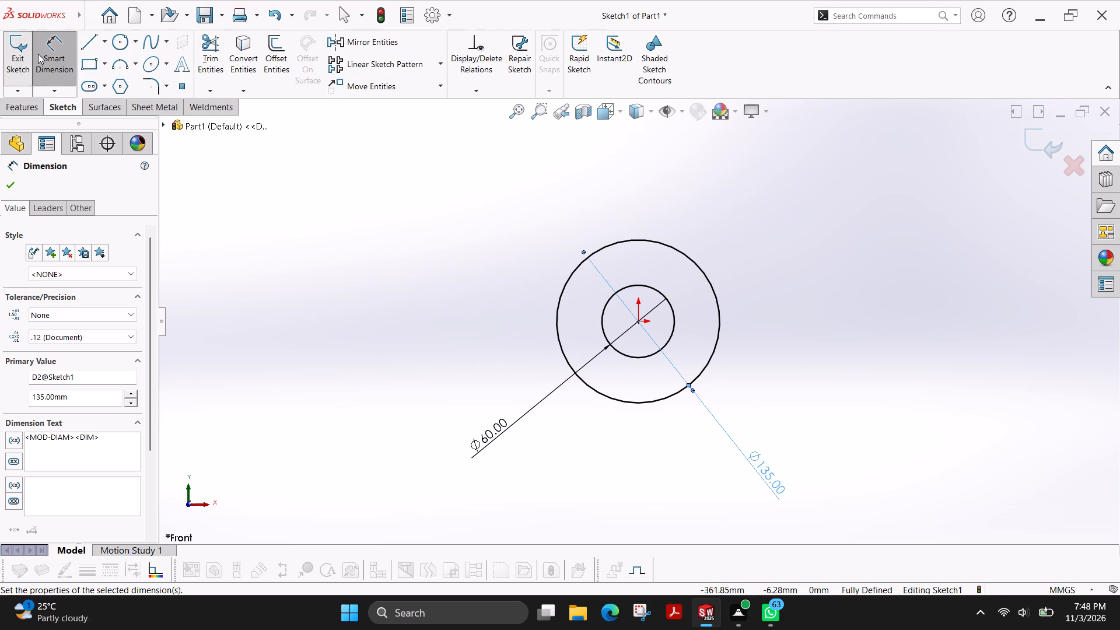
Draw a vertical line through the origin across both circles and trim the sketch to a closed half-ring on the left side.
click(85, 38)
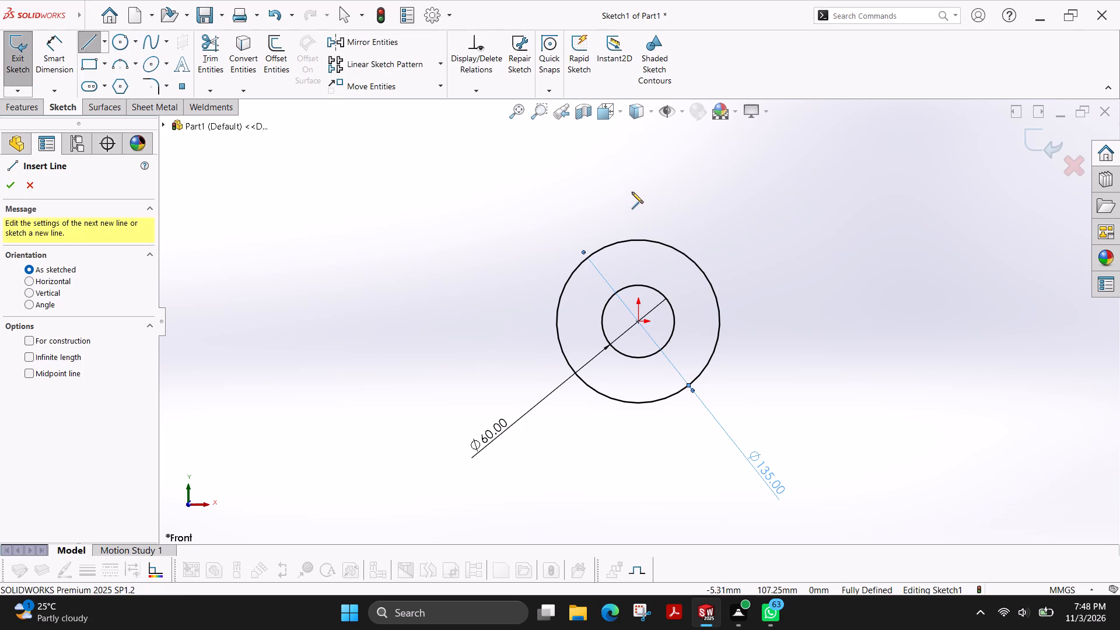
click(640, 190)
click(636, 442)
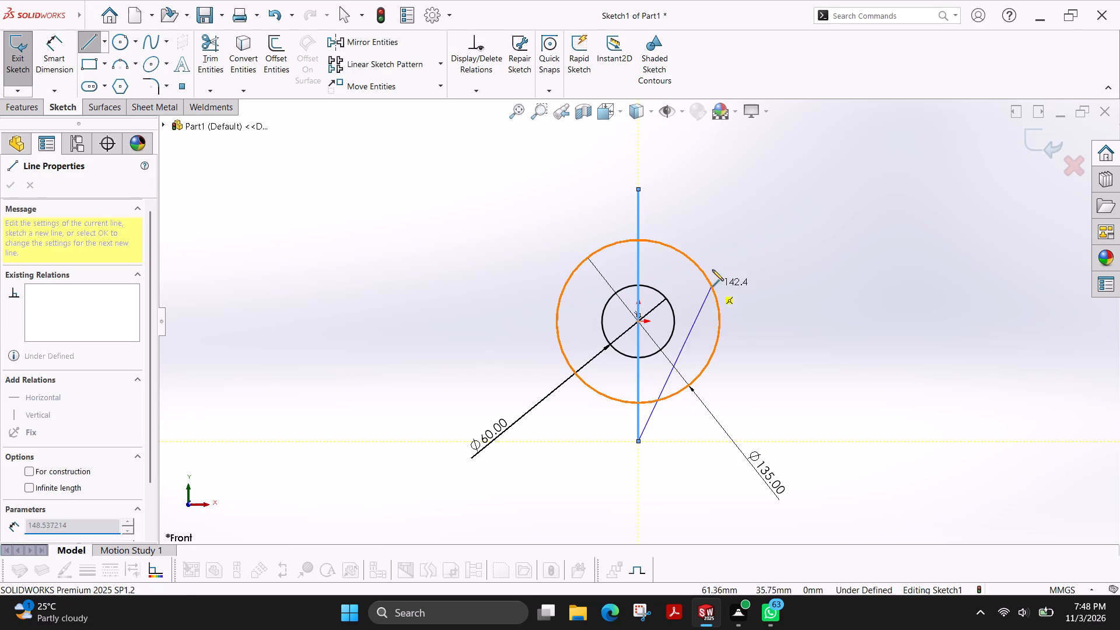
click(208, 57)
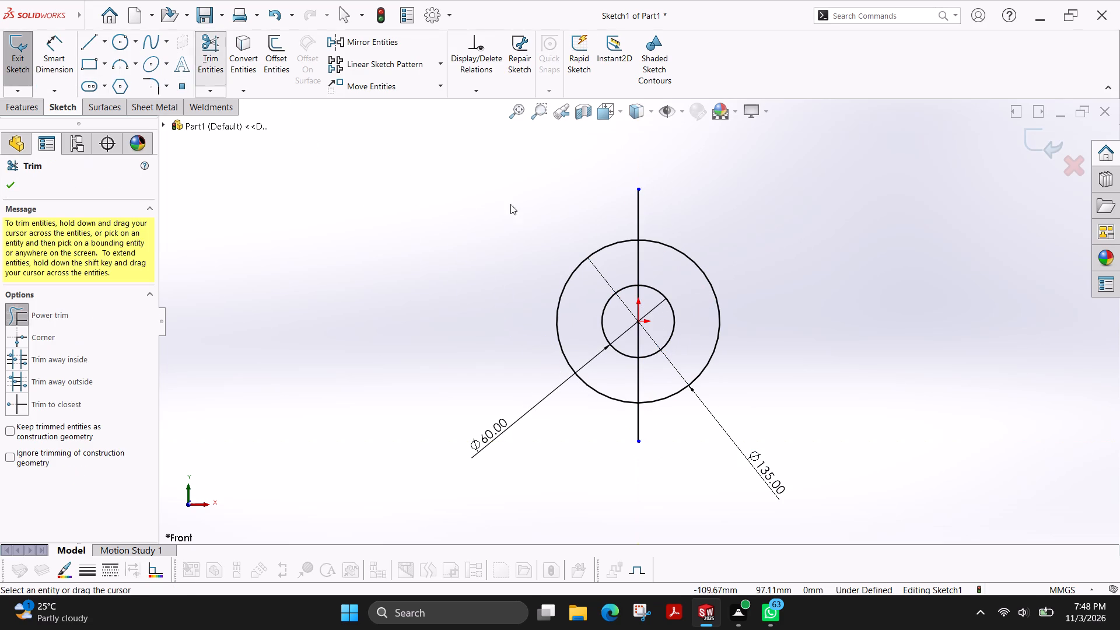
drag(554, 202, 652, 431)
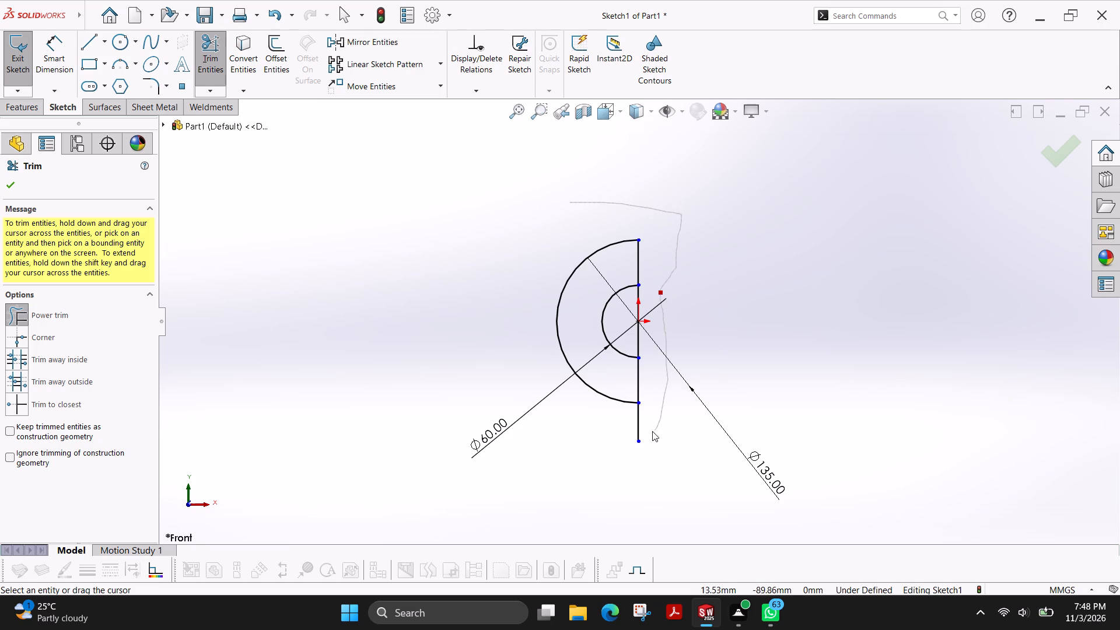
drag(652, 431, 608, 440)
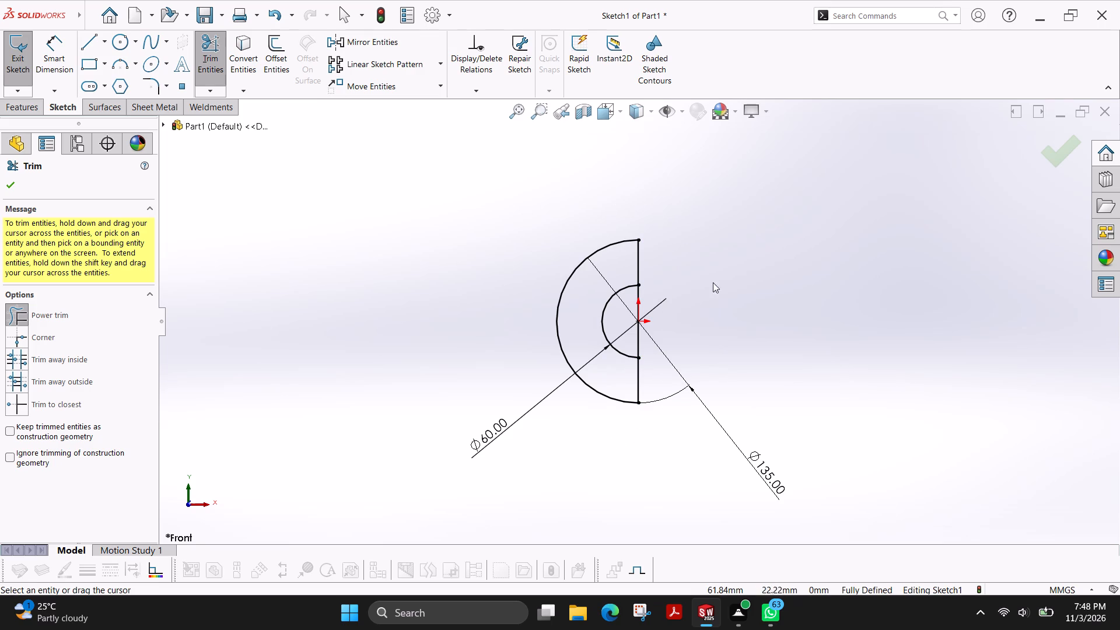
drag(696, 286, 627, 319)
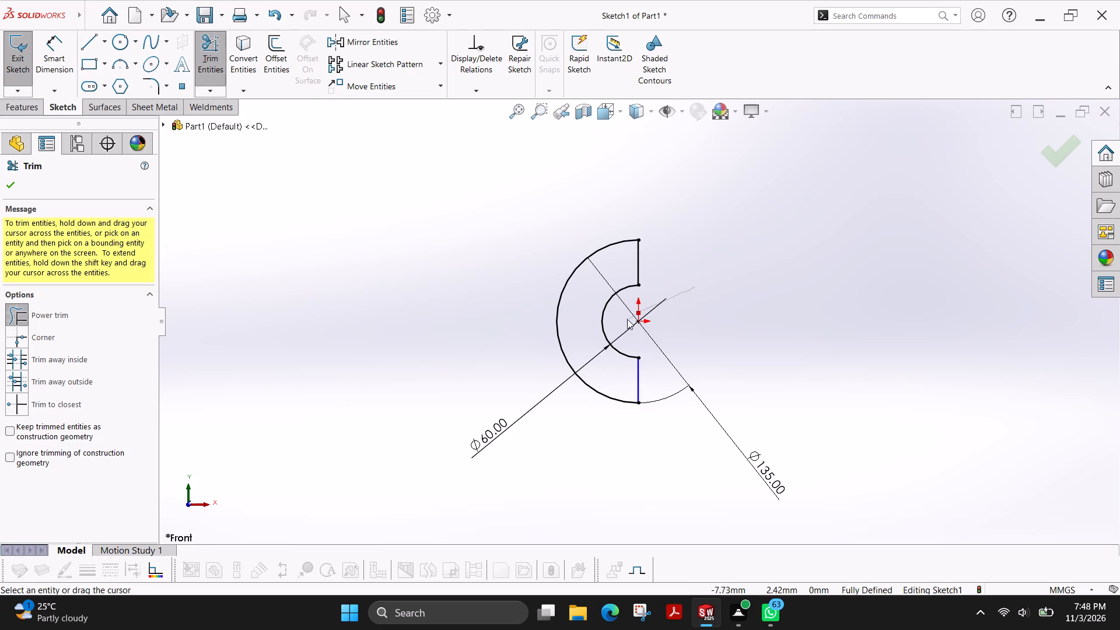
drag(627, 319, 626, 320)
Extrude the half-ring profile as a blind boss 225 mm deep in the reversed direction.
click(19, 105)
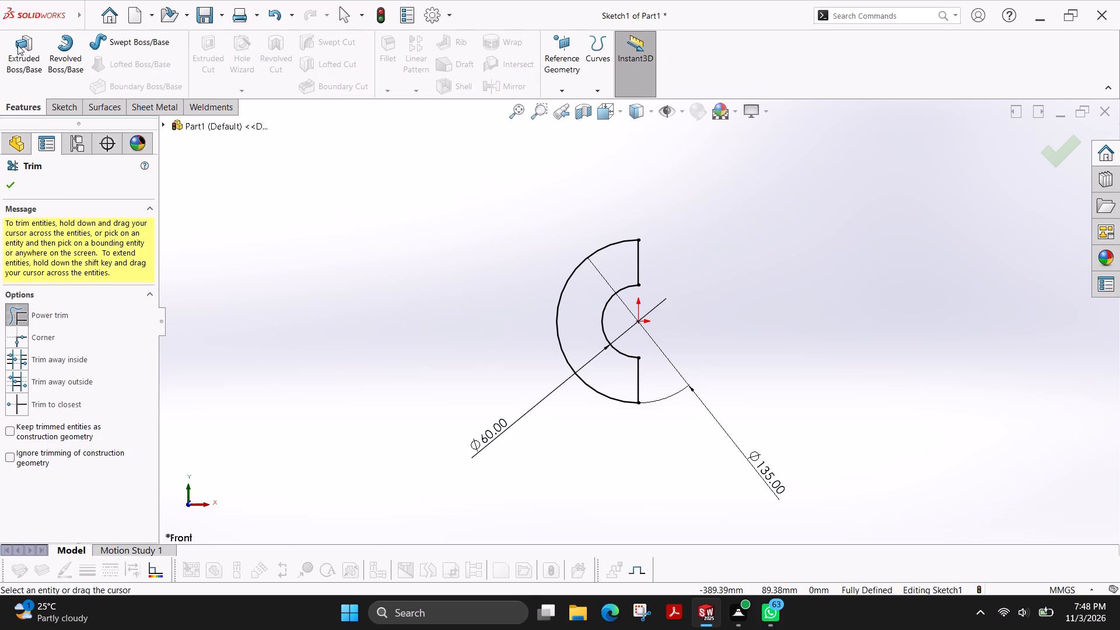
click(17, 45)
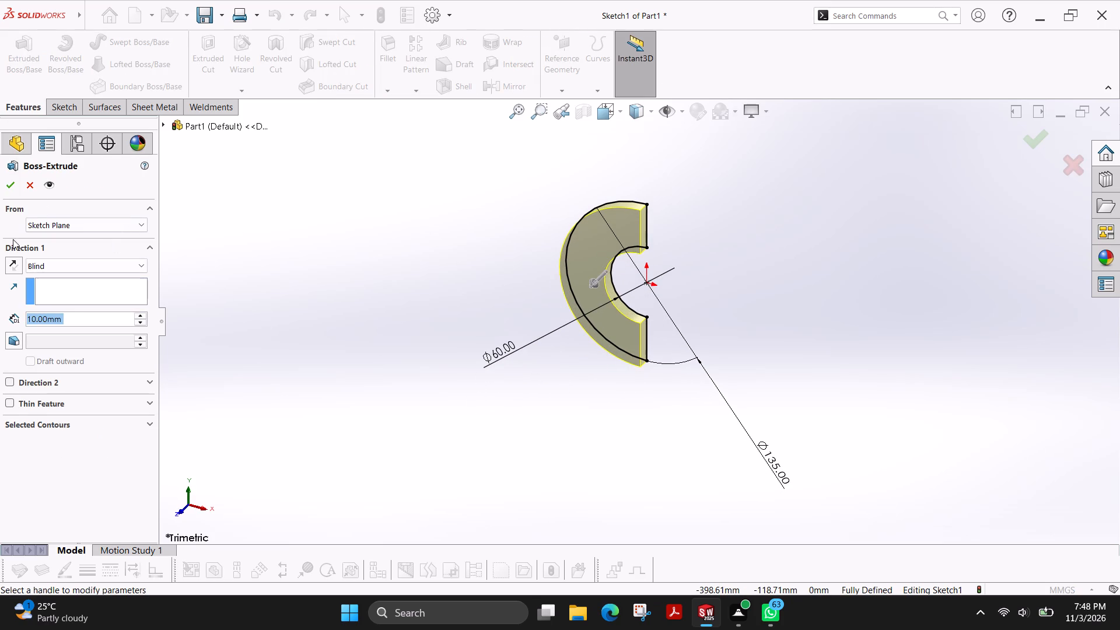
click(12, 262)
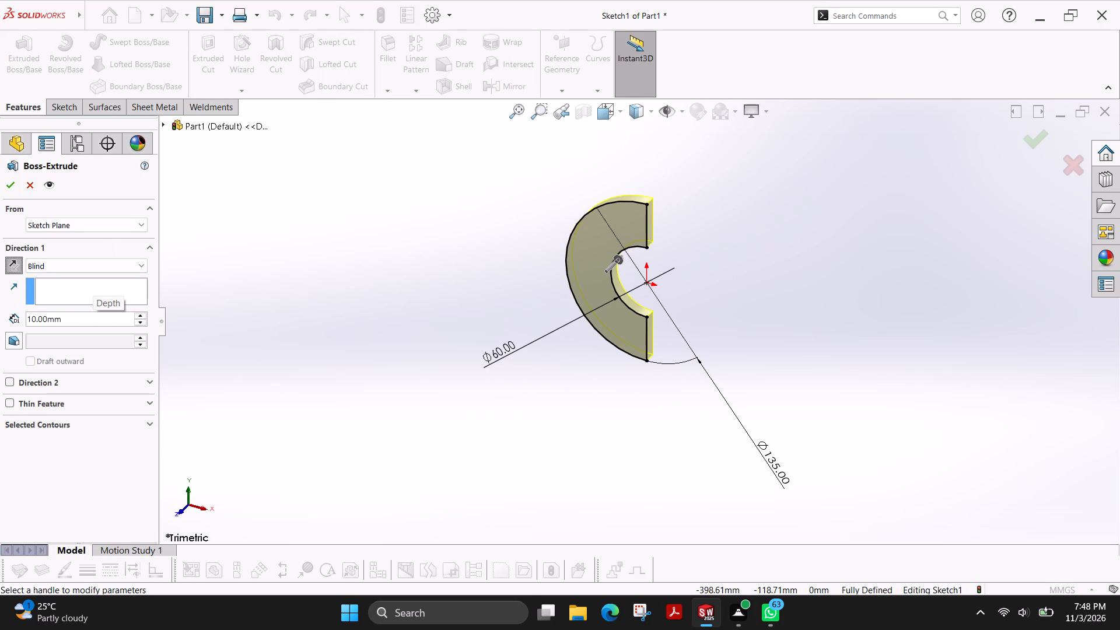
double_click(87, 321)
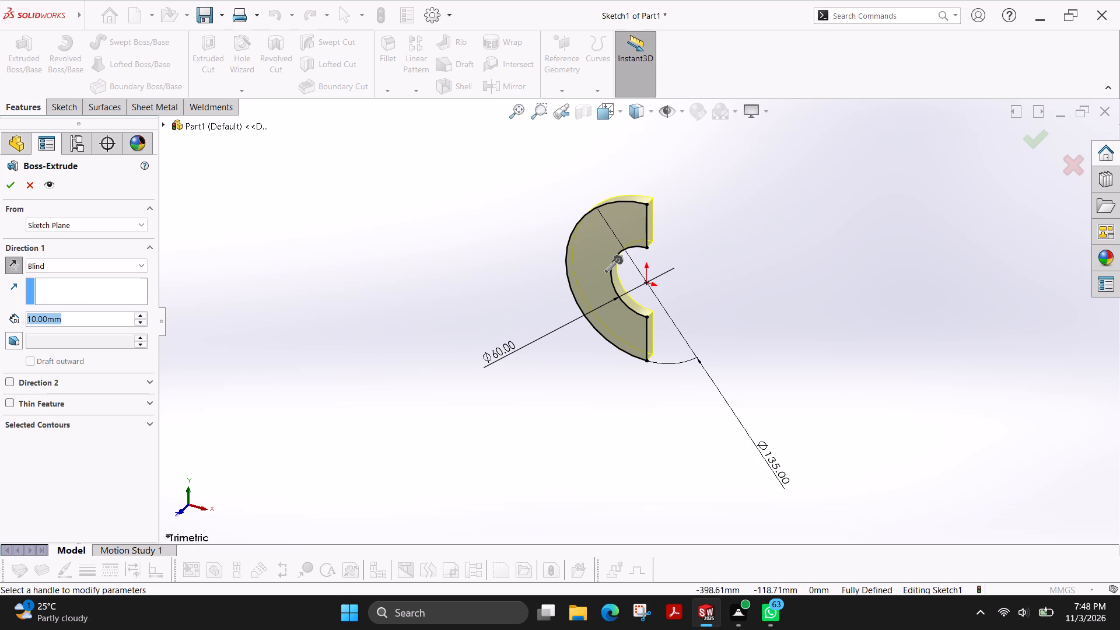
text(225)
key(Return)
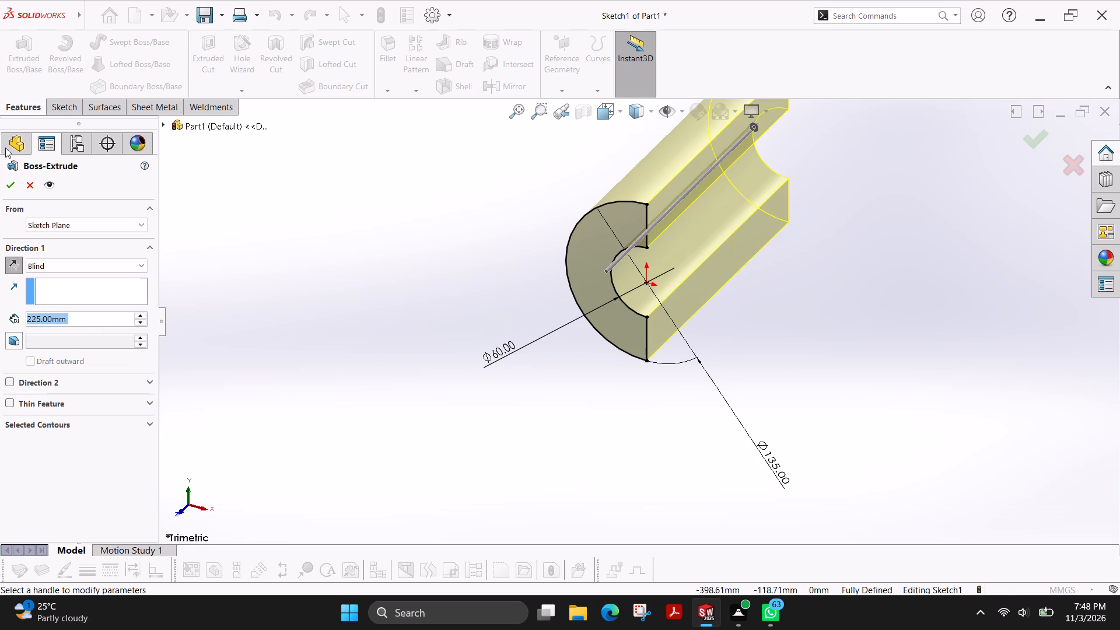
click(6, 184)
scroll(499, 328, up, 1)
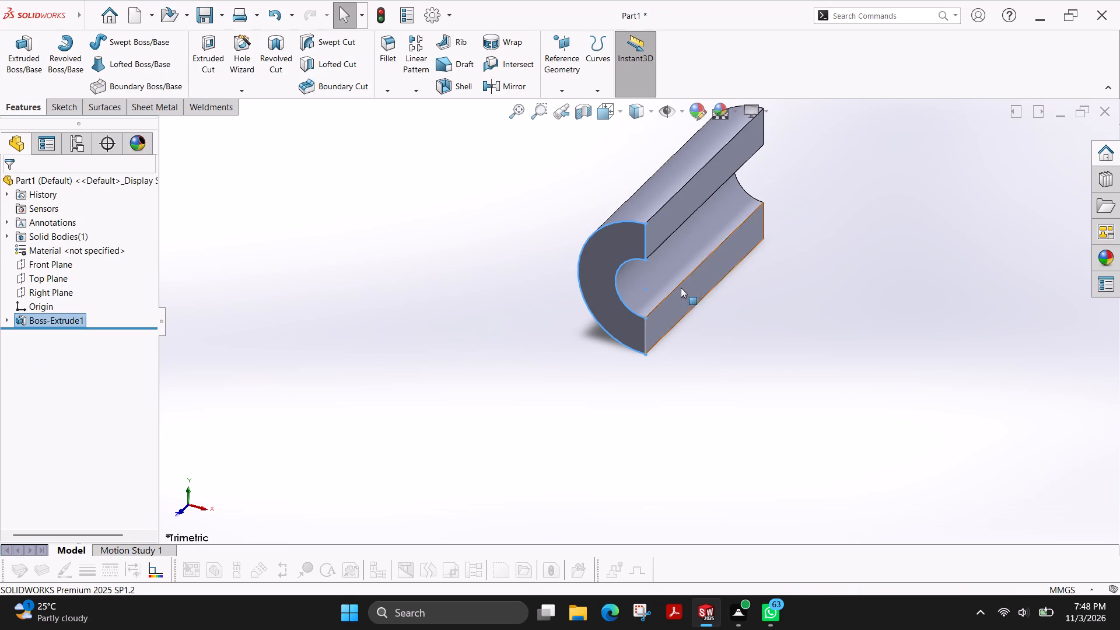
key(Escape)
scroll(662, 279, down, 1)
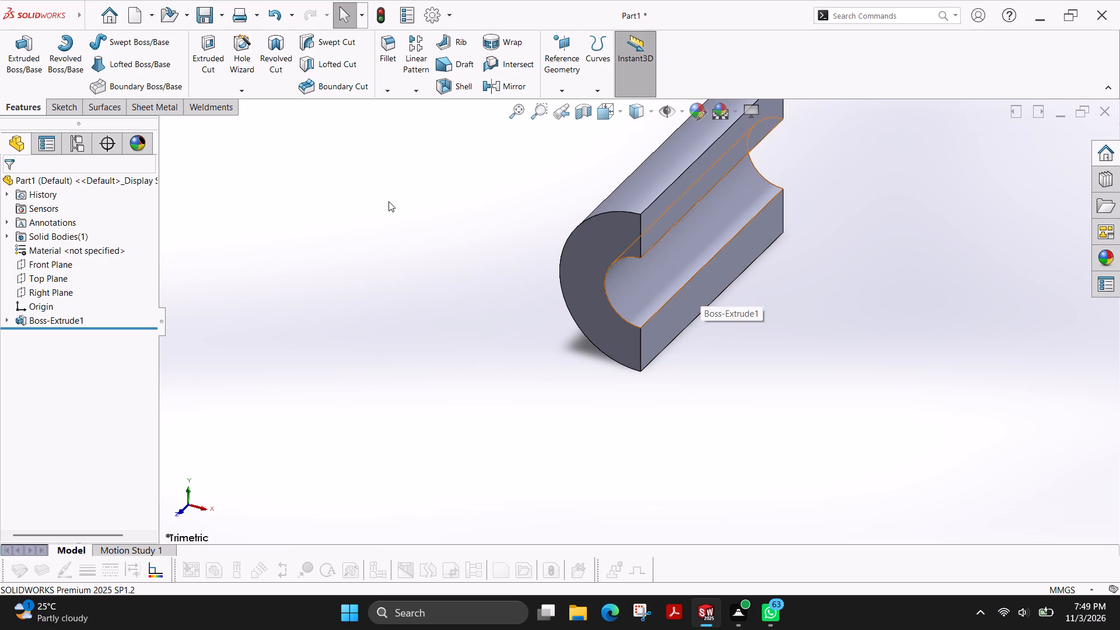
On the Right Plane, sketch a horizontal line through the origin that extends past both ends of the half-cylinder.
click(65, 105)
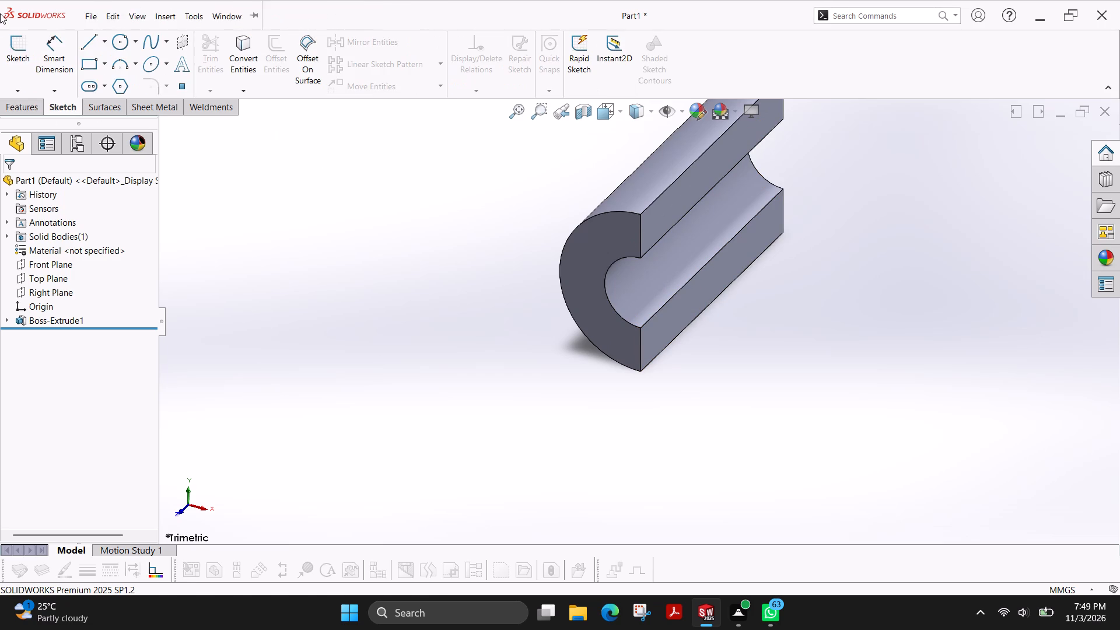
click(17, 55)
click(165, 125)
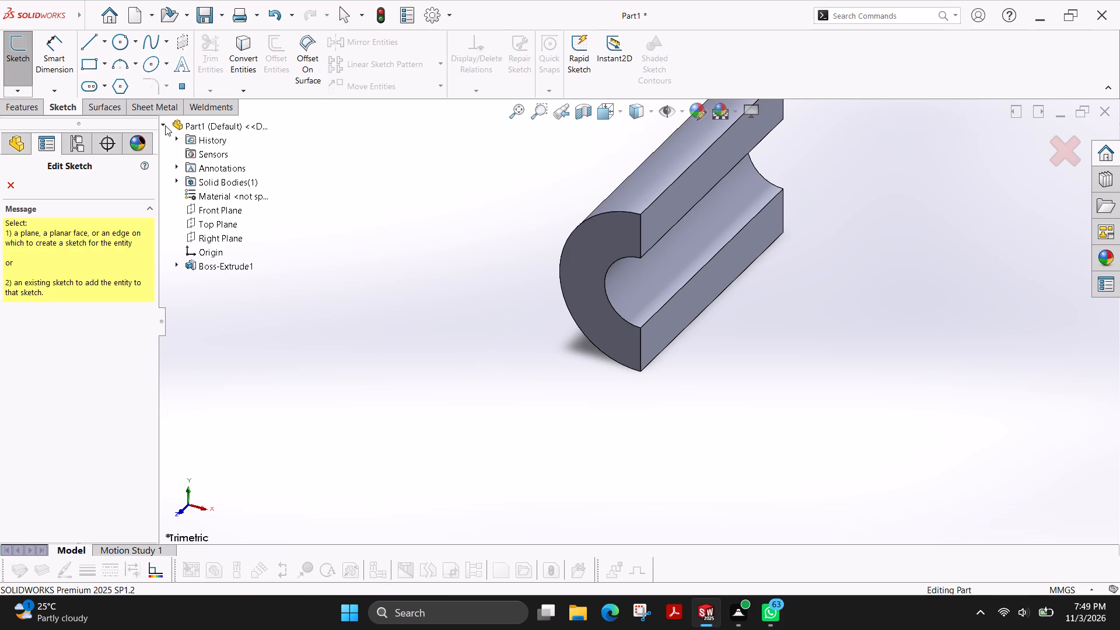
click(223, 235)
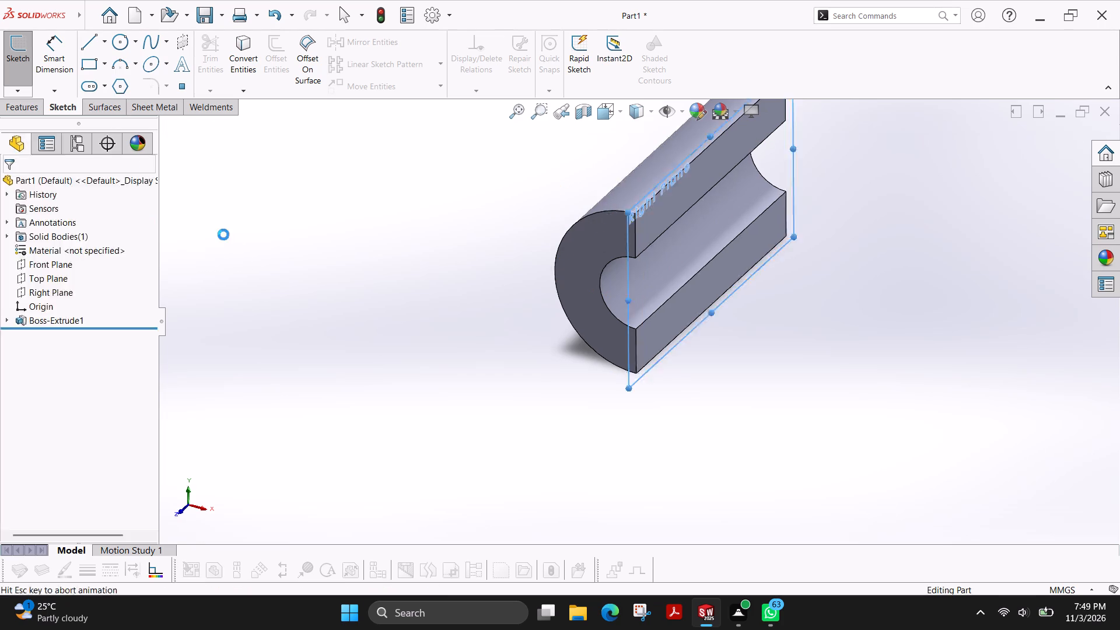
click(84, 41)
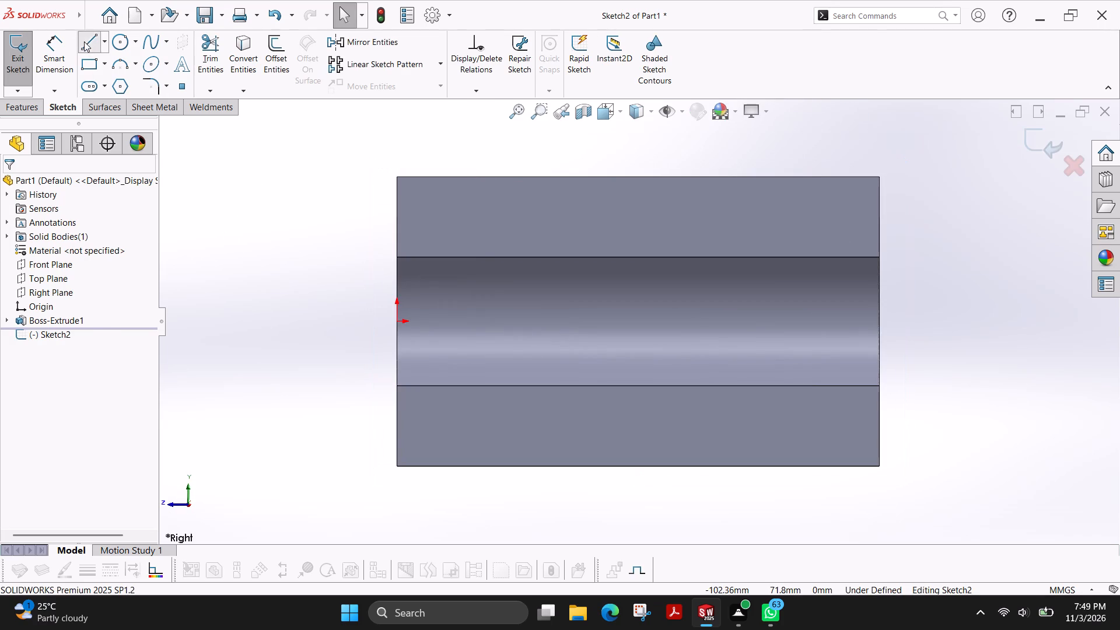
click(327, 323)
click(1001, 321)
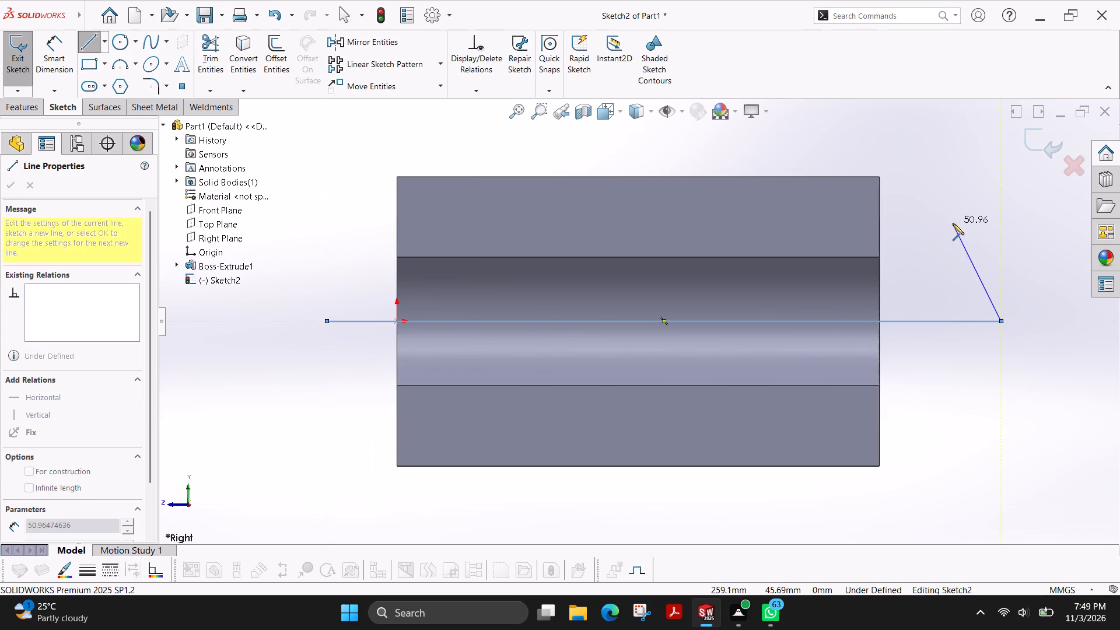
key(Escape)
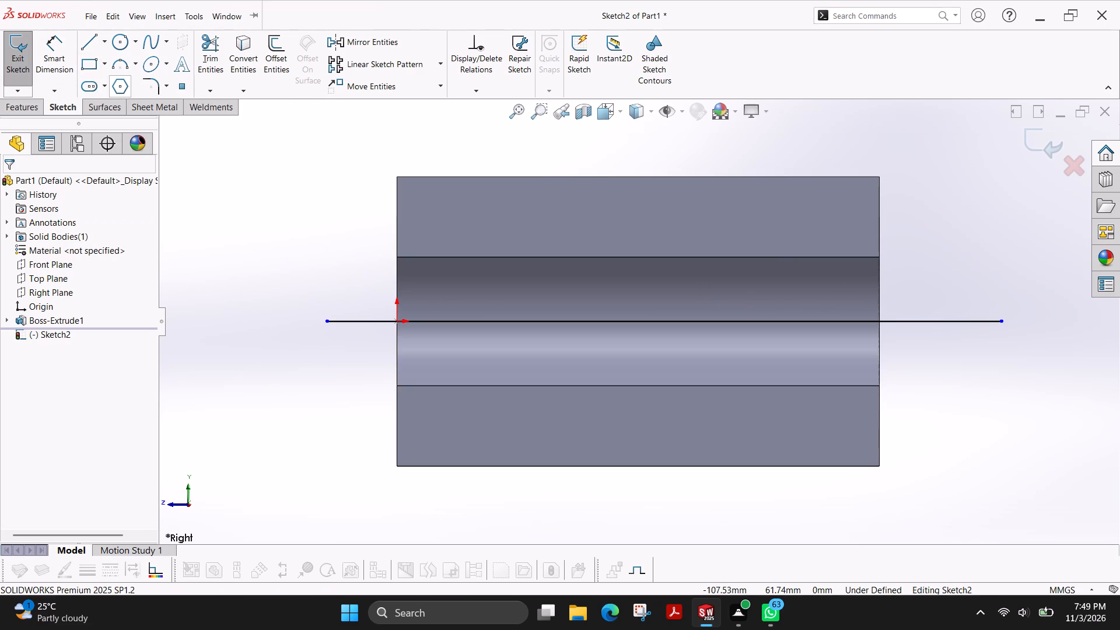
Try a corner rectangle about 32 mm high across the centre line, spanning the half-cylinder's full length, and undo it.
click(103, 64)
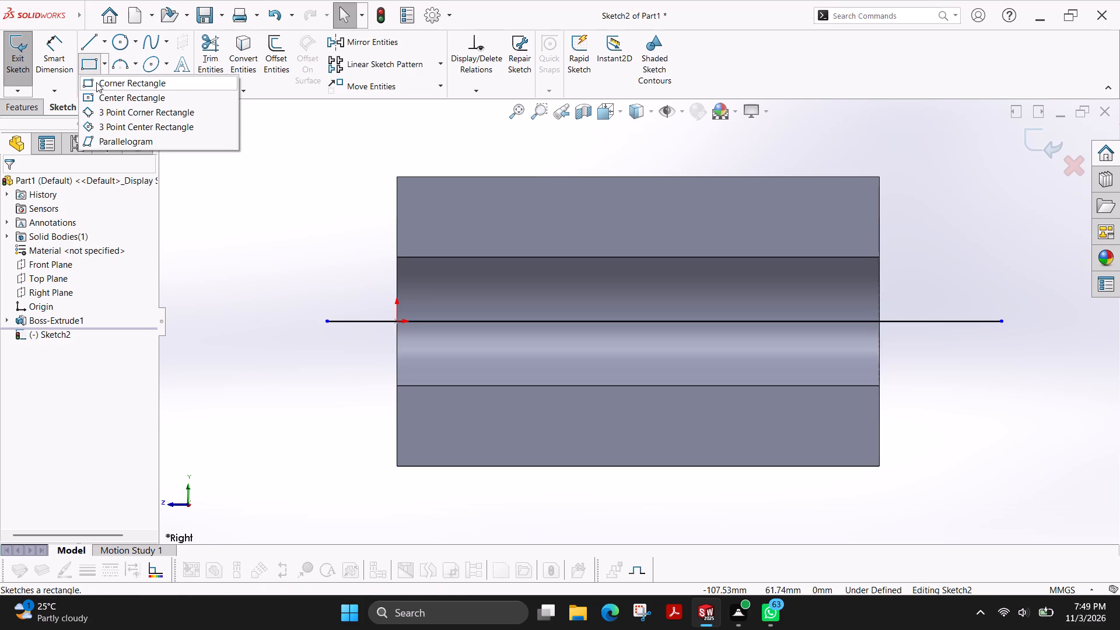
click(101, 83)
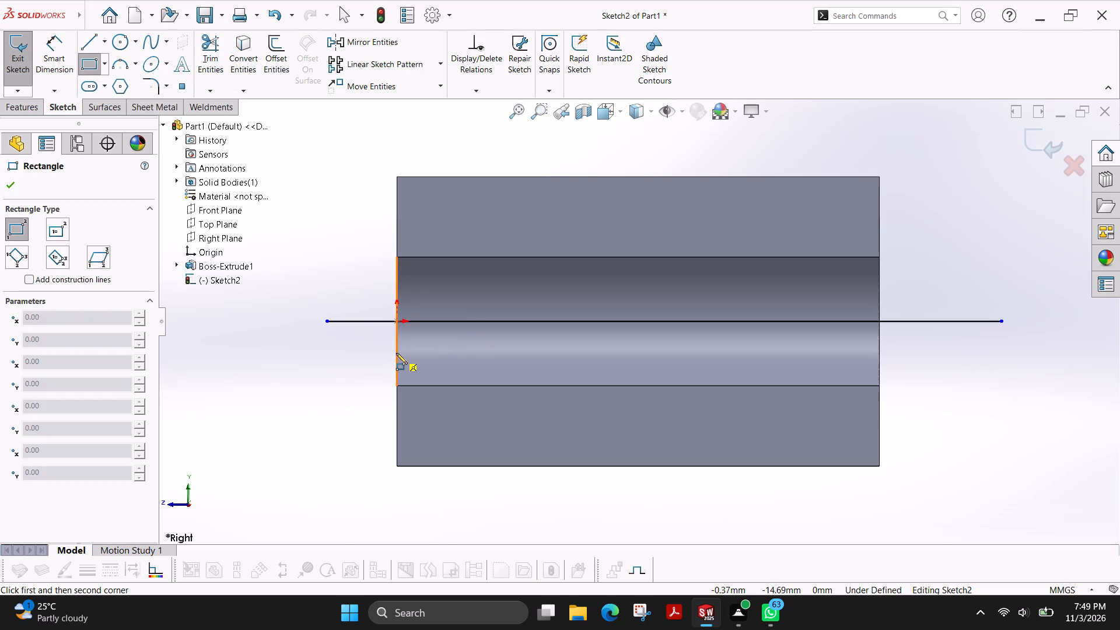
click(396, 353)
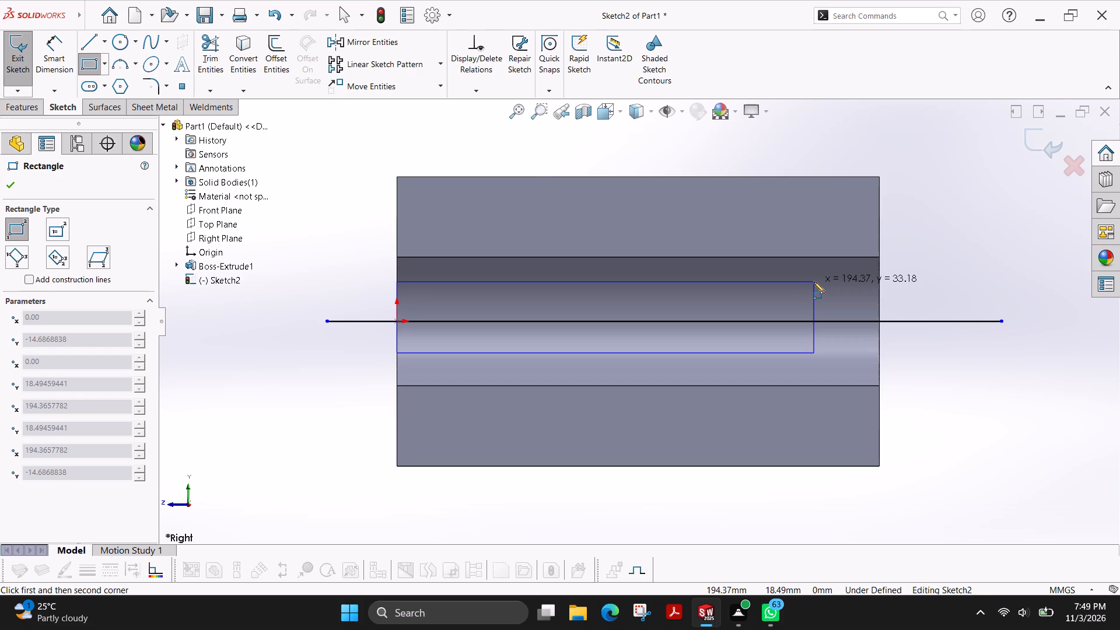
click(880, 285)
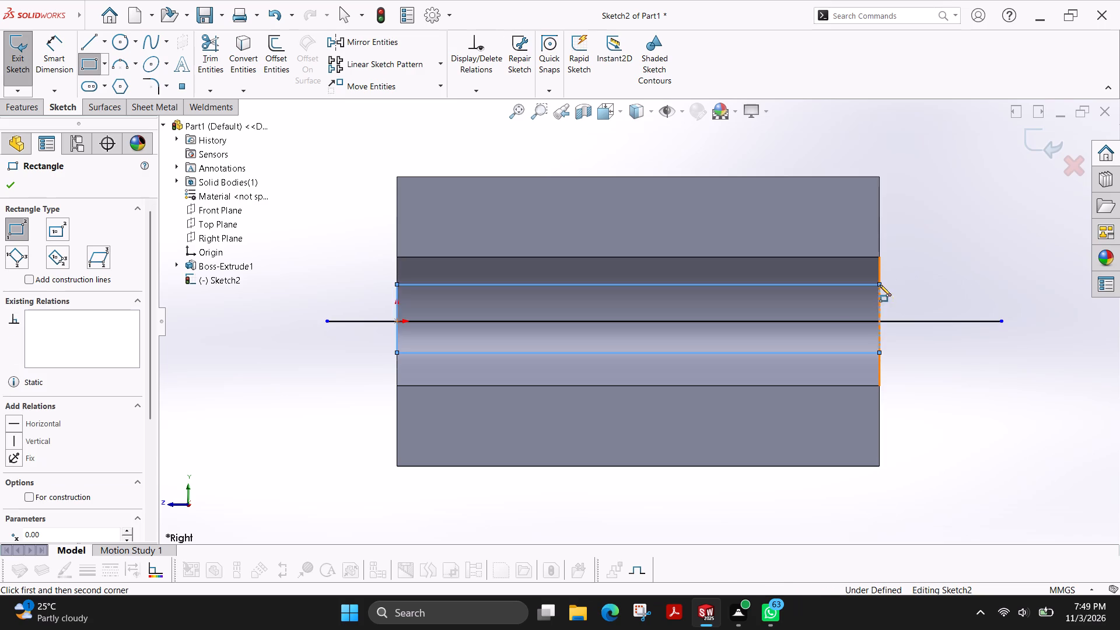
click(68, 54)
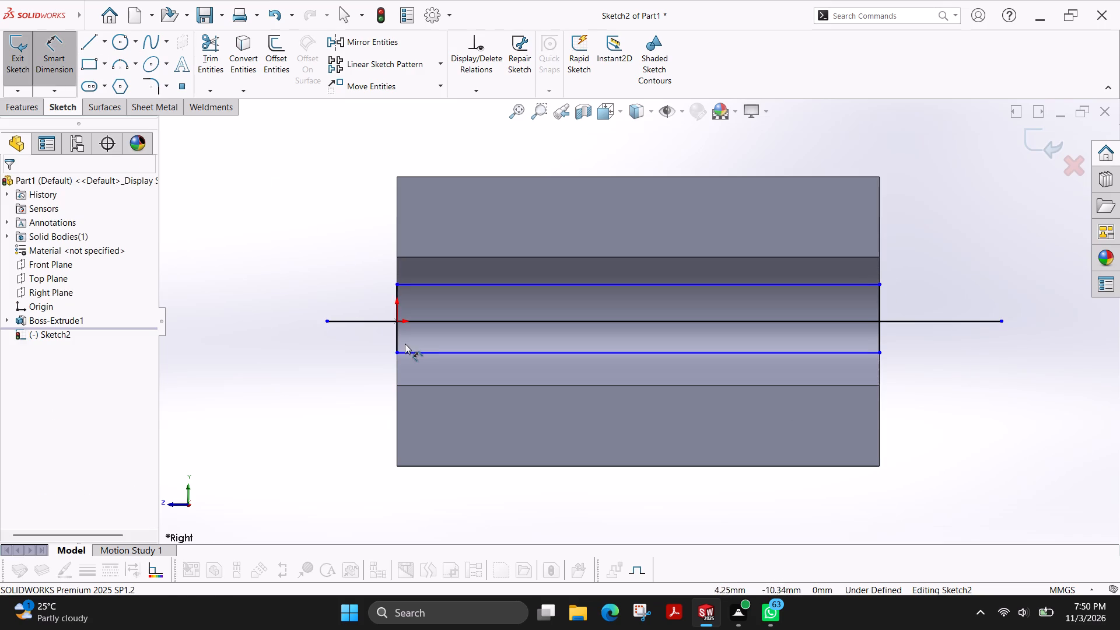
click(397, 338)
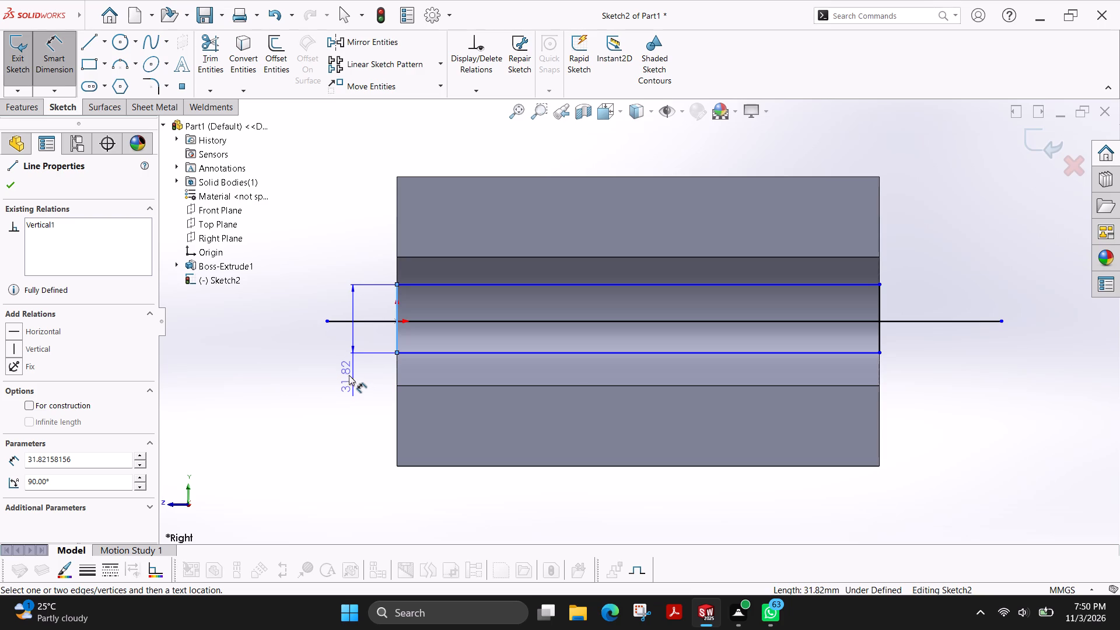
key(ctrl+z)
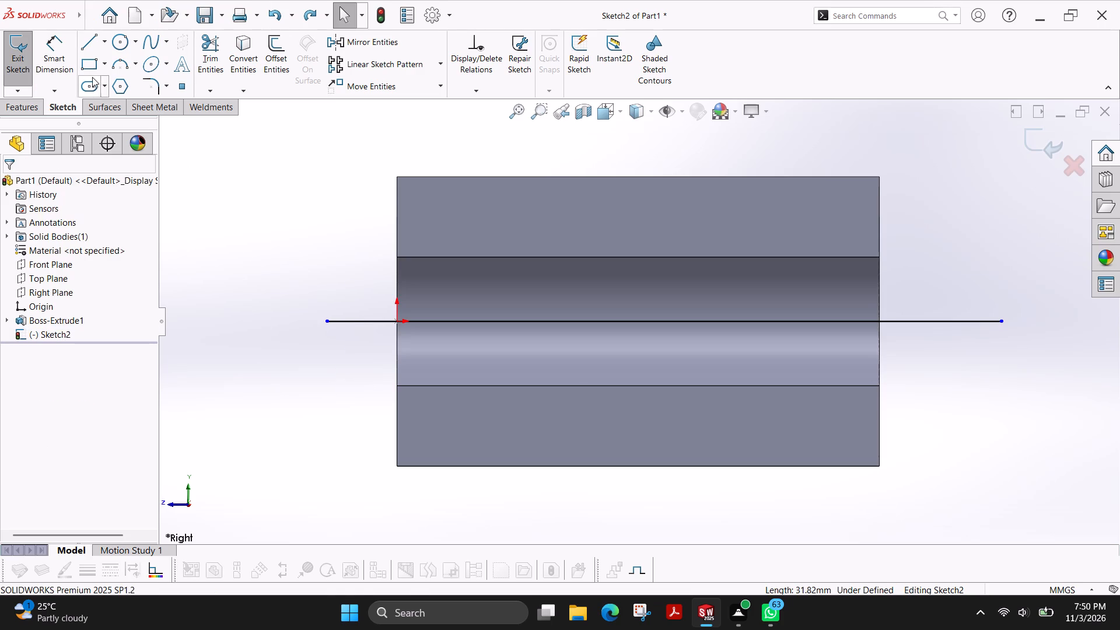
Draw a corner rectangle about 33 mm wide and 91 mm high from the half-cylinder's origin-side end face, straddling the horizontal line.
click(92, 68)
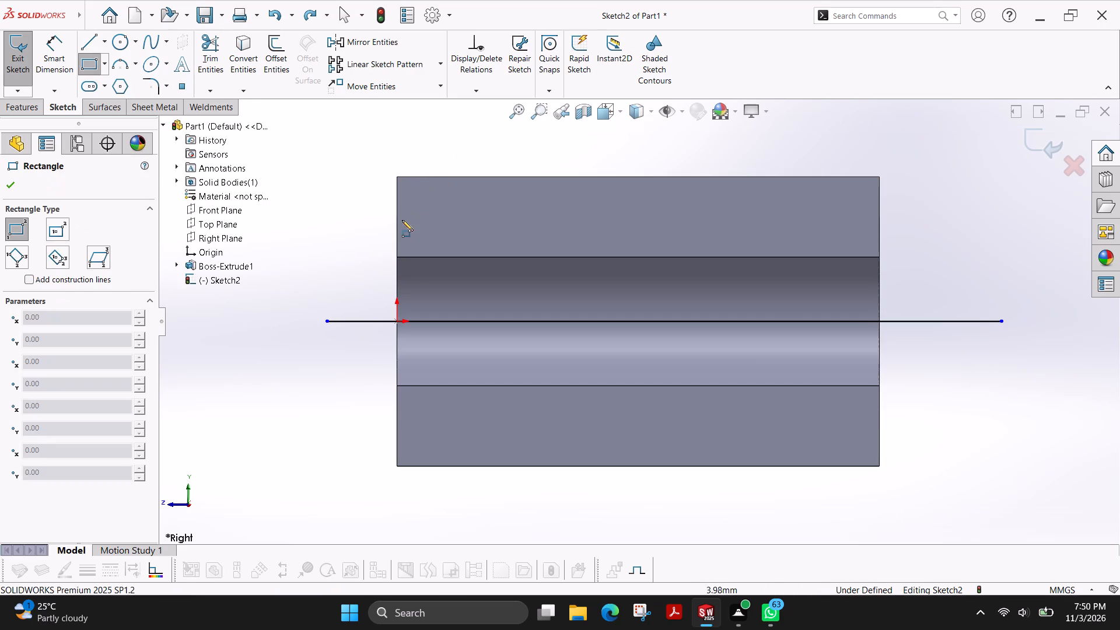
click(398, 220)
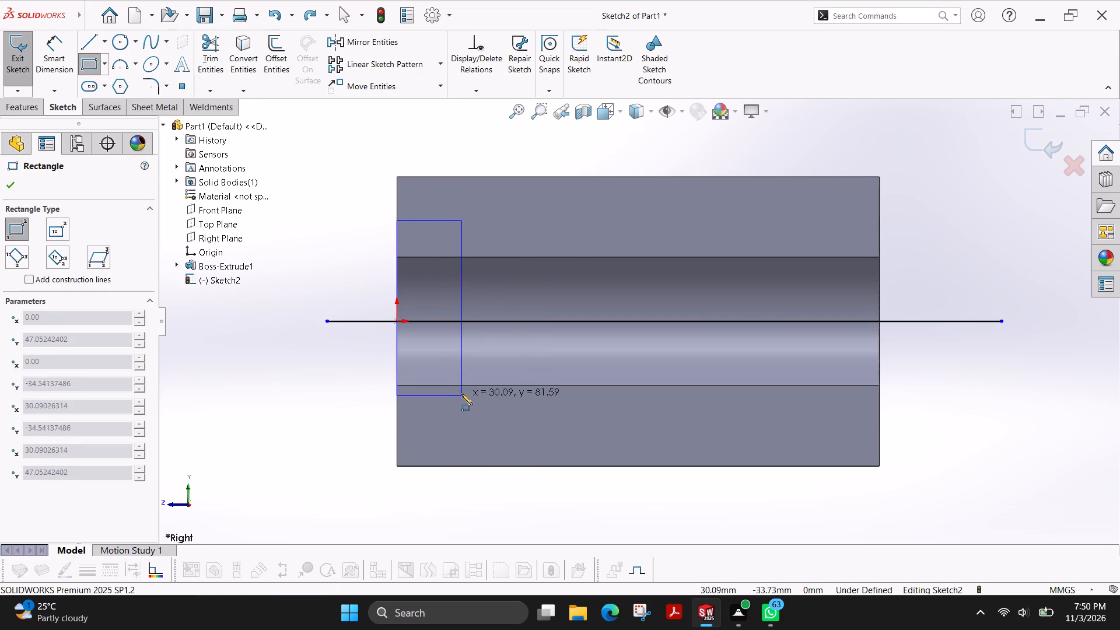
click(468, 415)
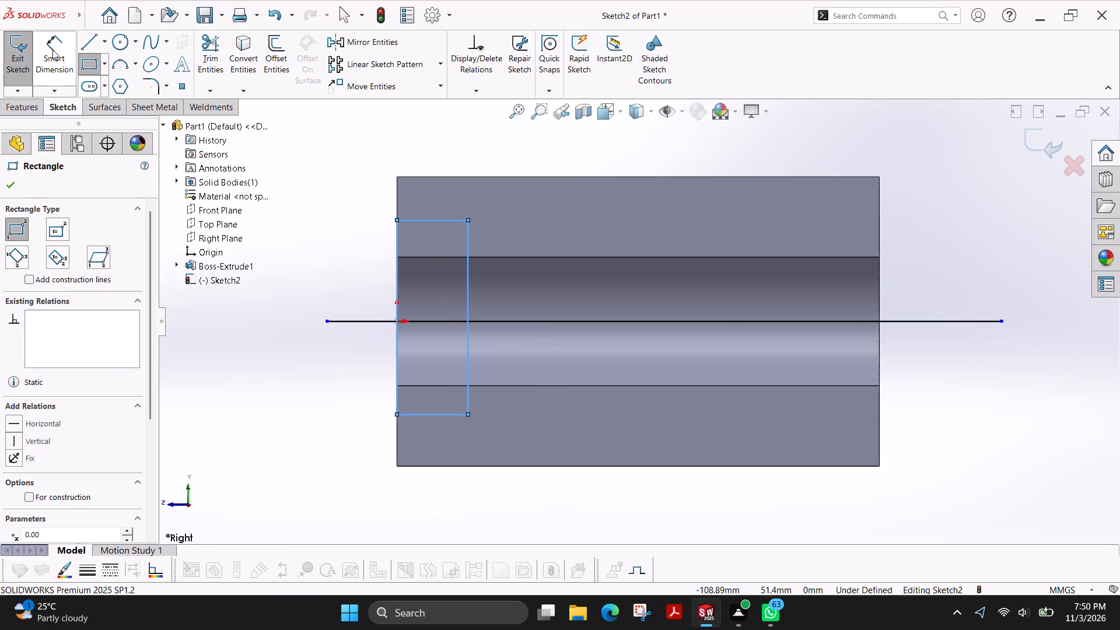
Dimension the rectangle's height to 89 mm and its upper edge to 89/2 (44.5 mm) from the origin.
click(52, 50)
click(396, 274)
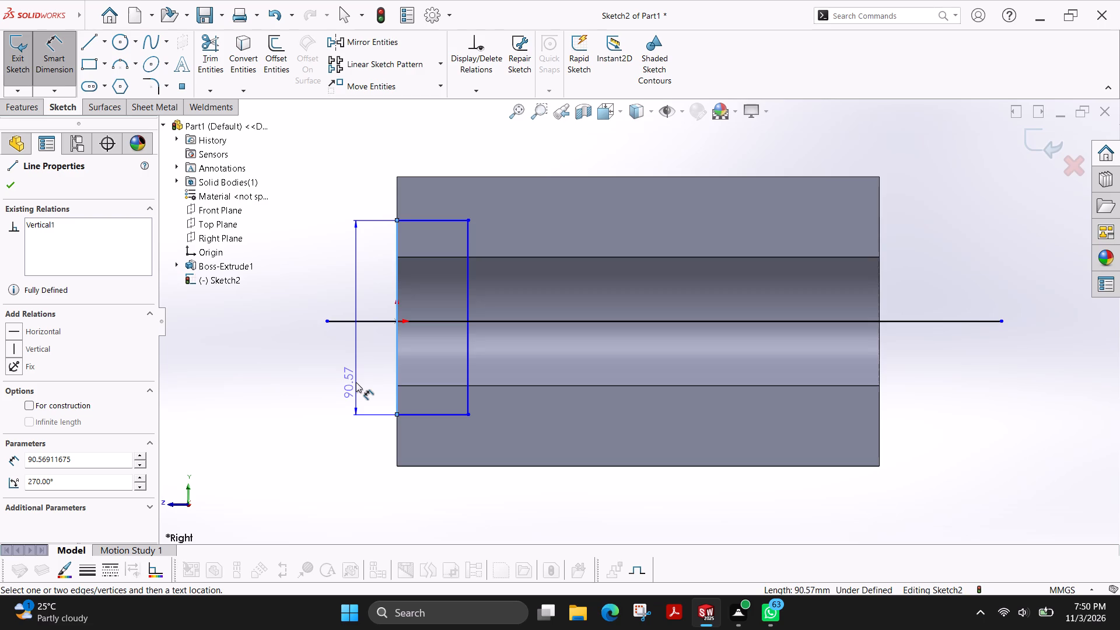
click(356, 382)
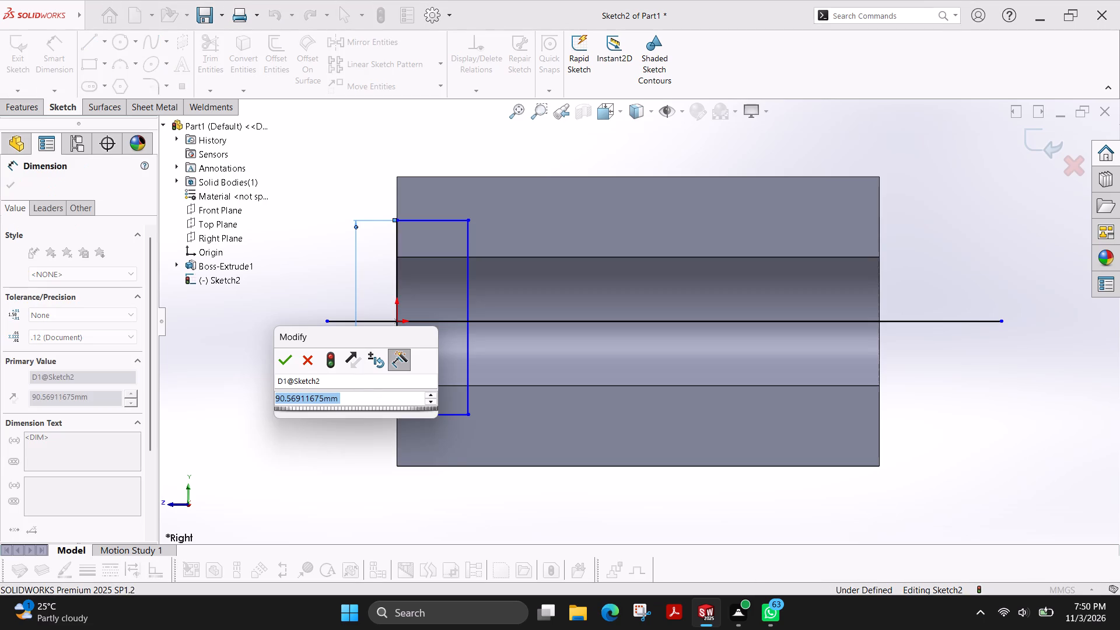
text(89)
key(Return)
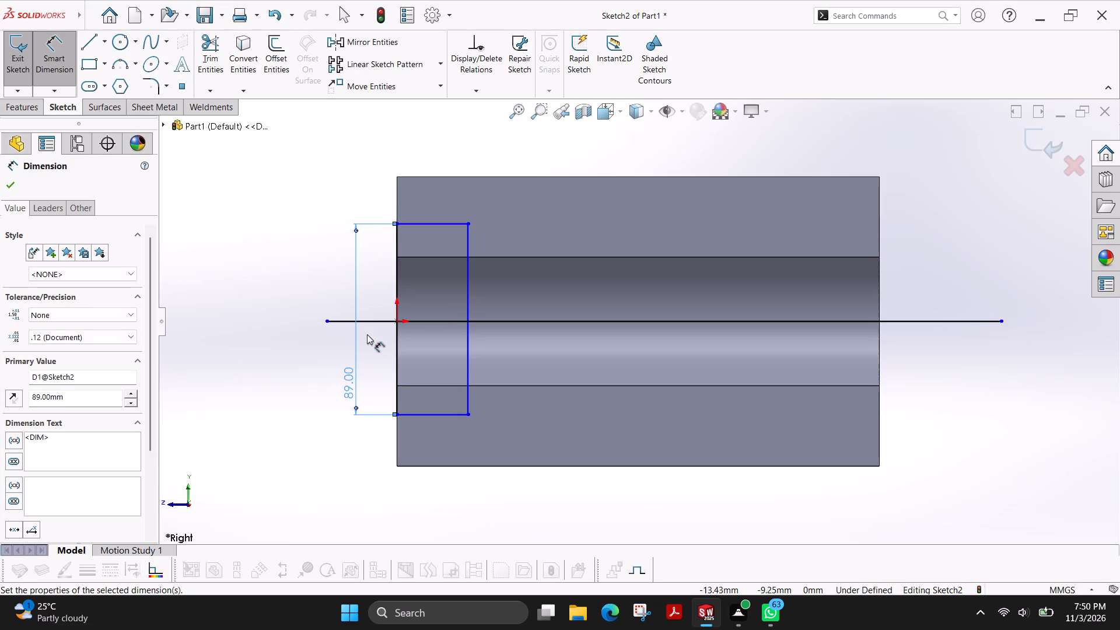
click(397, 324)
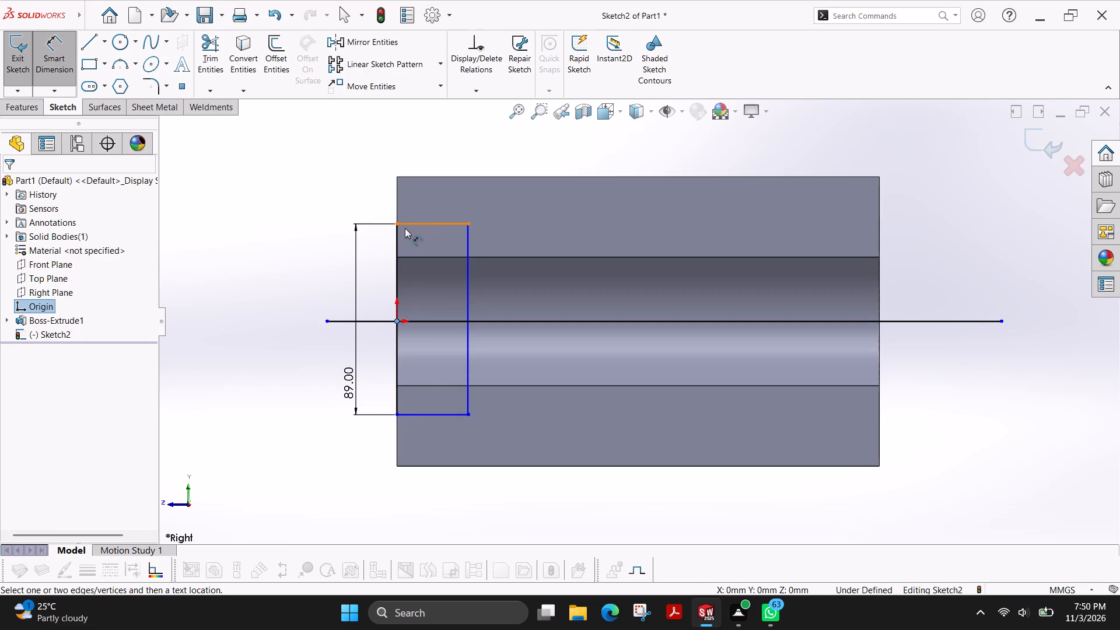
click(419, 223)
click(374, 281)
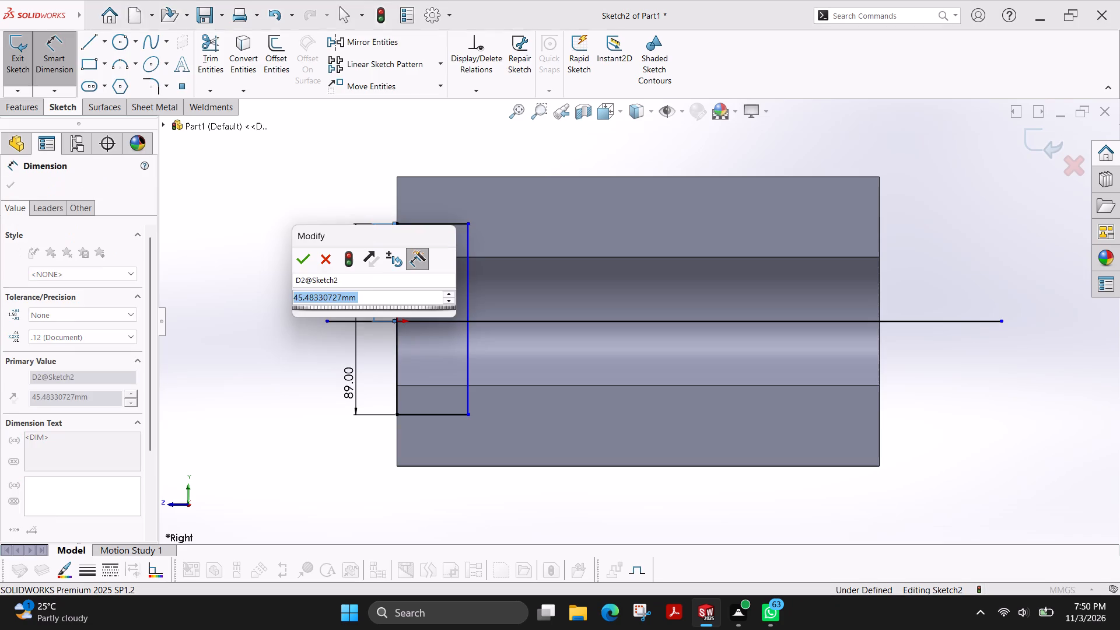
text(89/2)
key(Return)
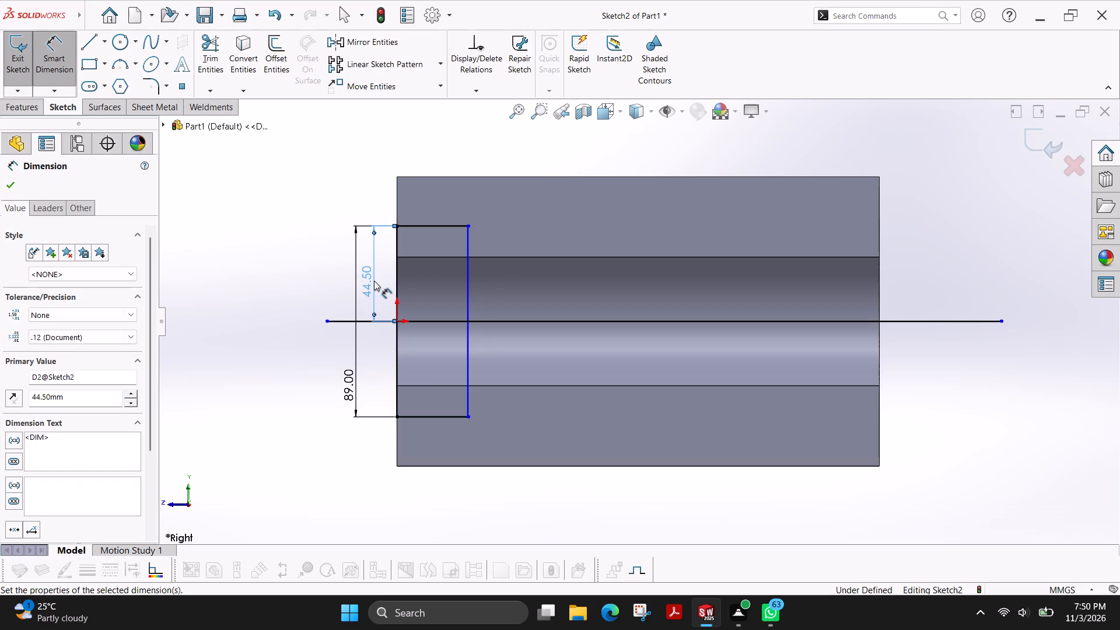
Dimension the rectangle's width along the half-cylinder axis to 72 mm.
click(440, 226)
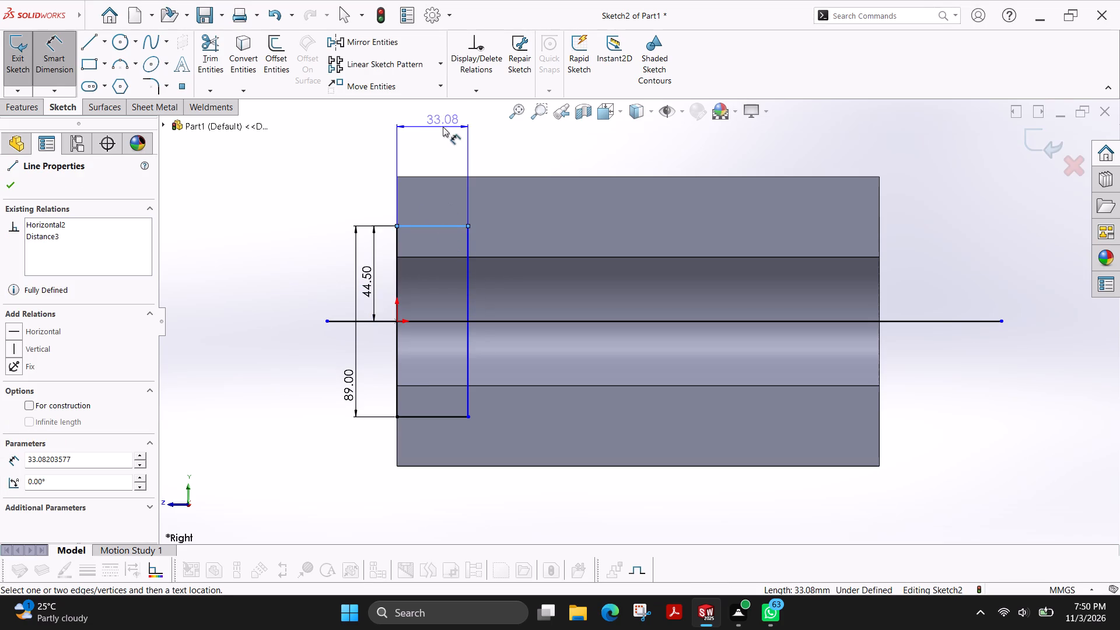
click(434, 145)
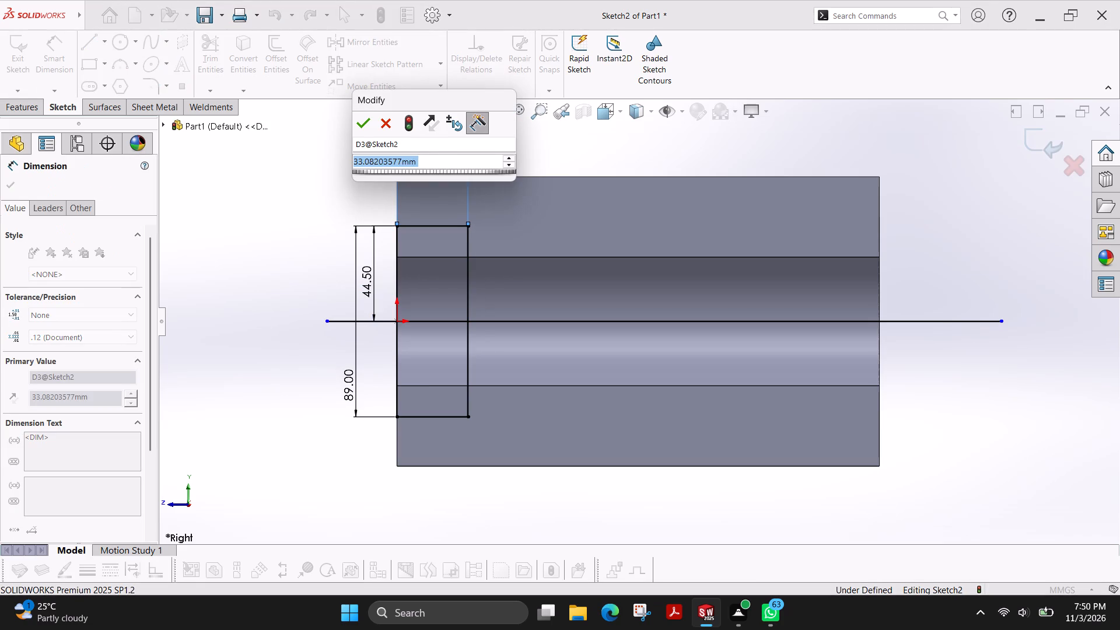
text(72)
key(Return)
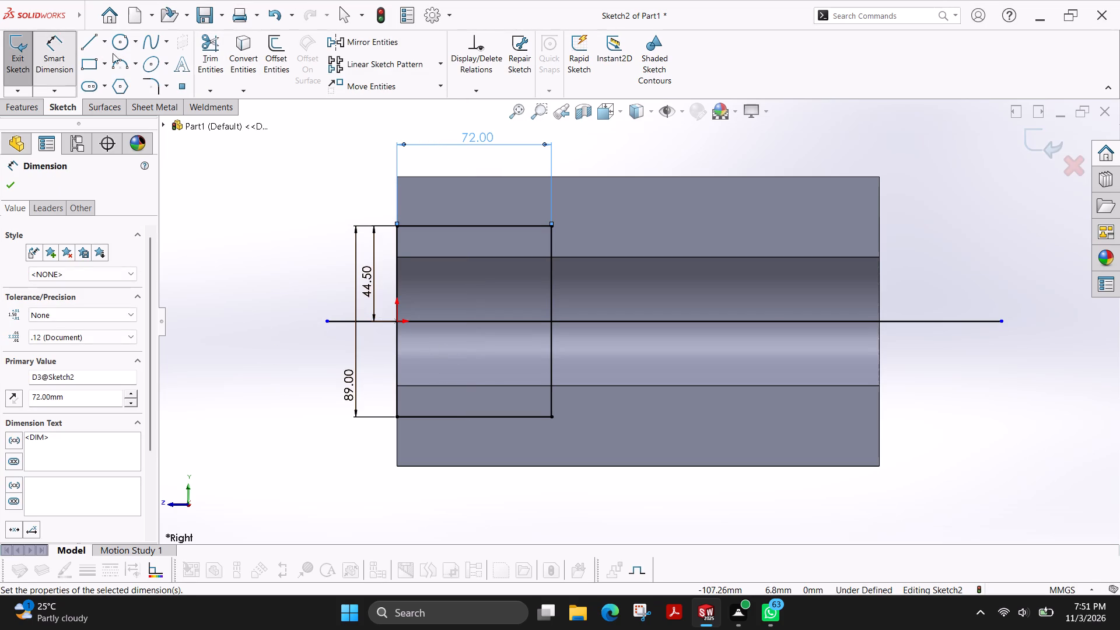
Trim away the part of the rectangle below the horizontal line, including its lower edge.
click(211, 68)
drag(604, 348, 327, 369)
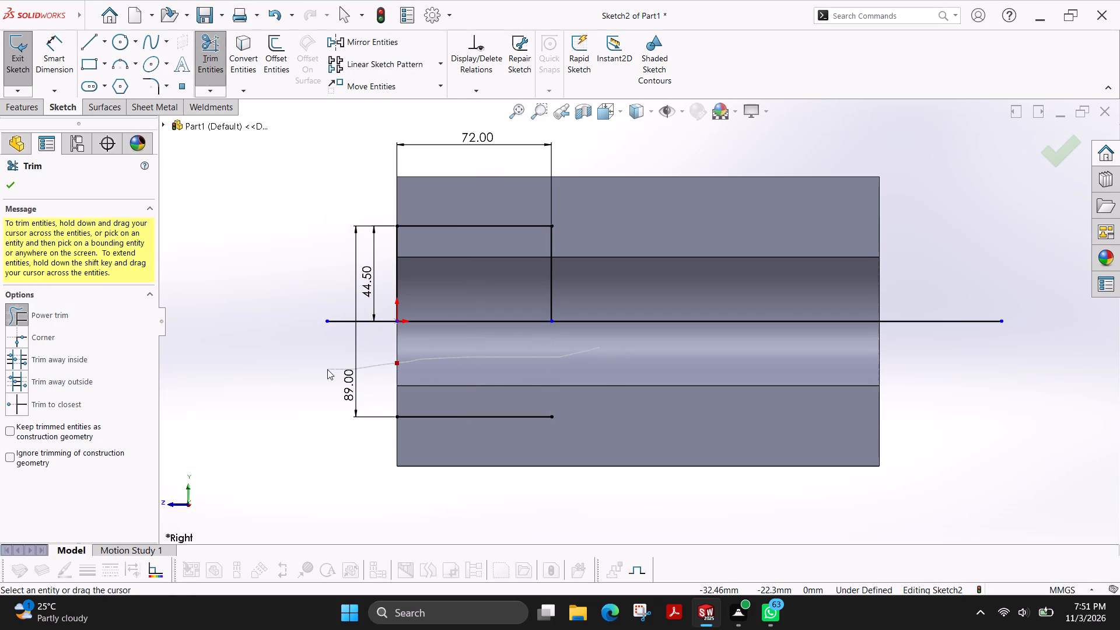
drag(327, 369, 448, 427)
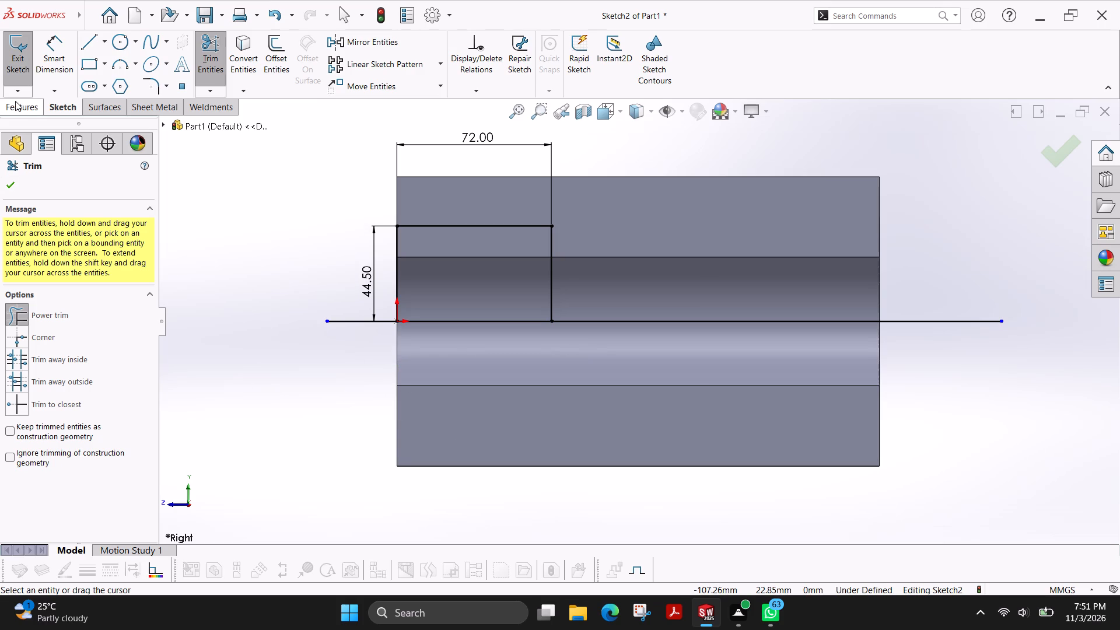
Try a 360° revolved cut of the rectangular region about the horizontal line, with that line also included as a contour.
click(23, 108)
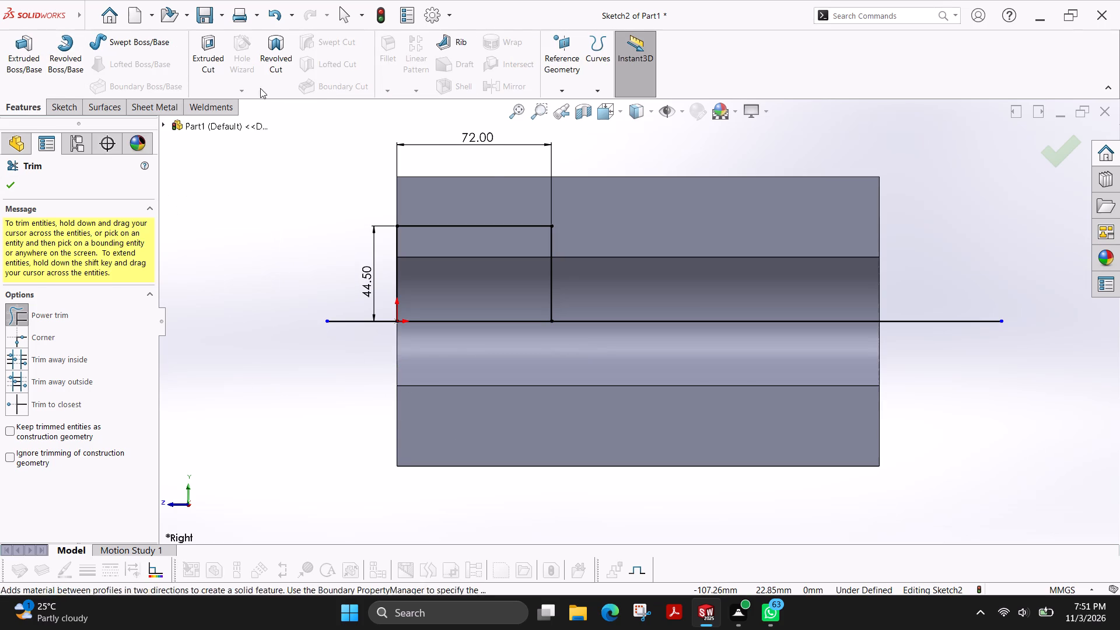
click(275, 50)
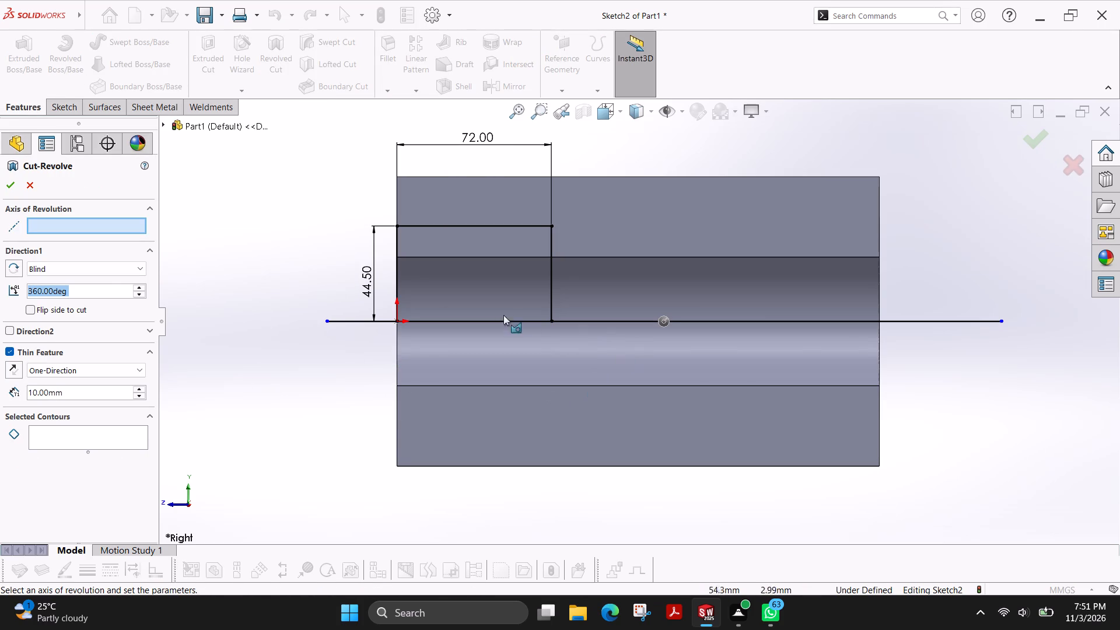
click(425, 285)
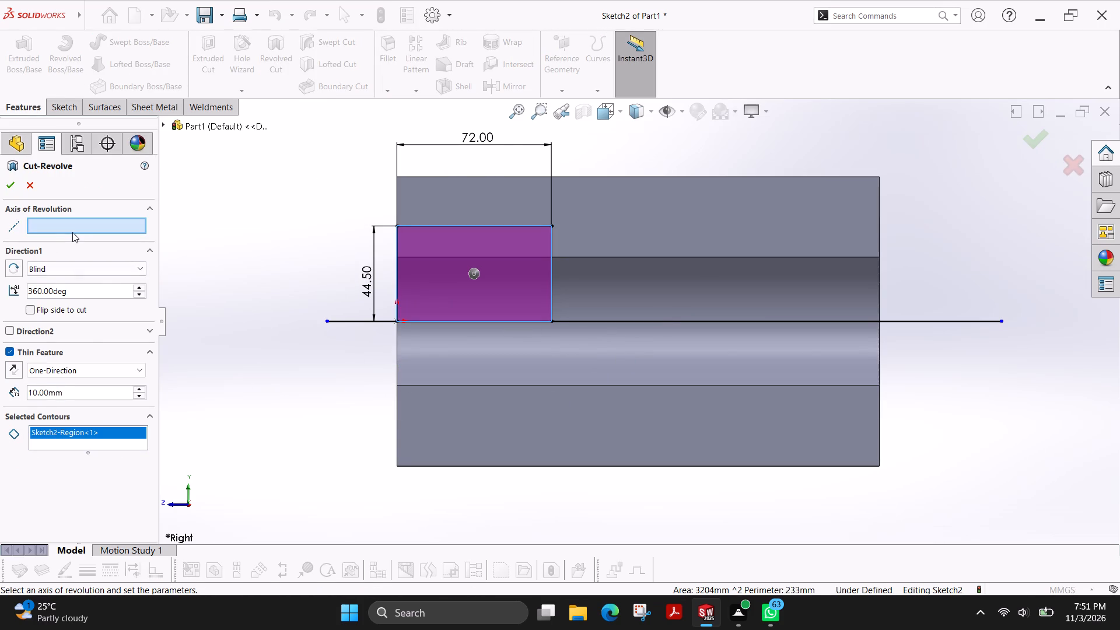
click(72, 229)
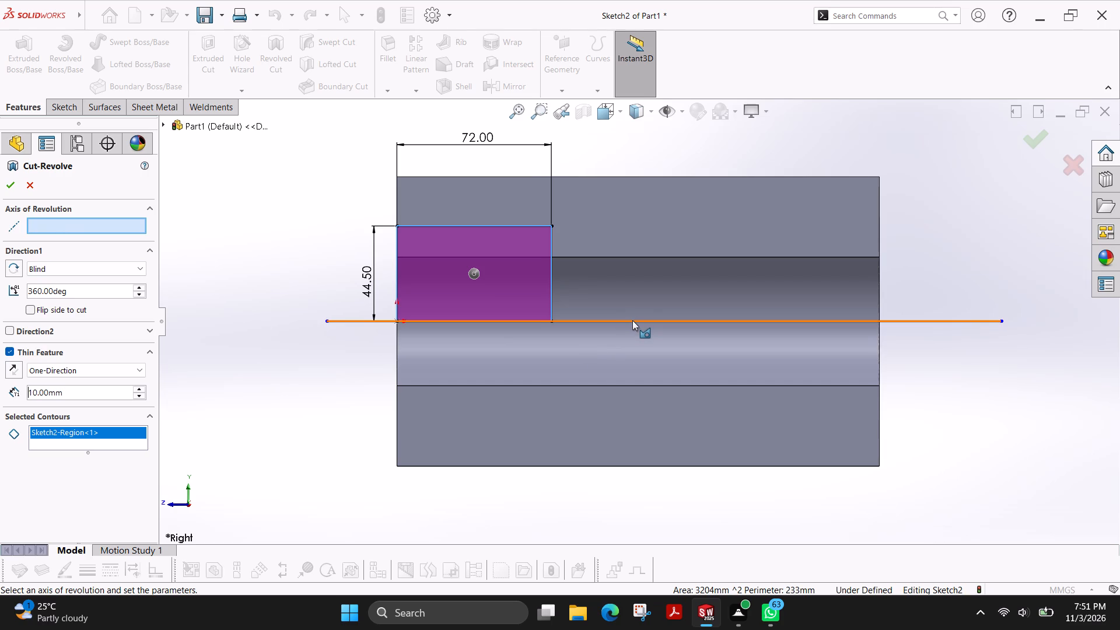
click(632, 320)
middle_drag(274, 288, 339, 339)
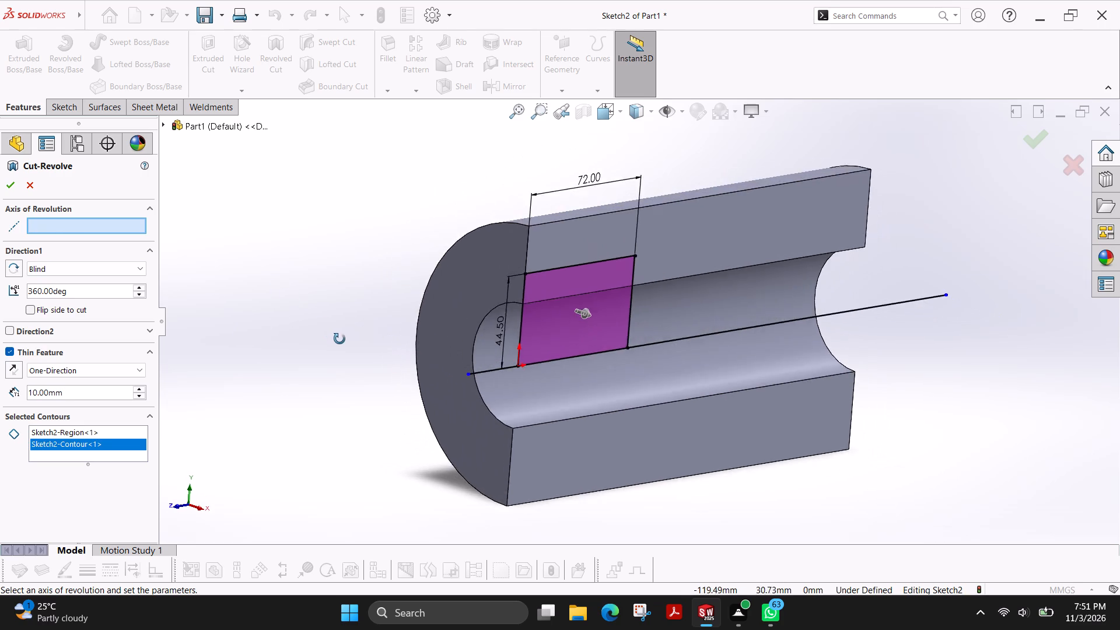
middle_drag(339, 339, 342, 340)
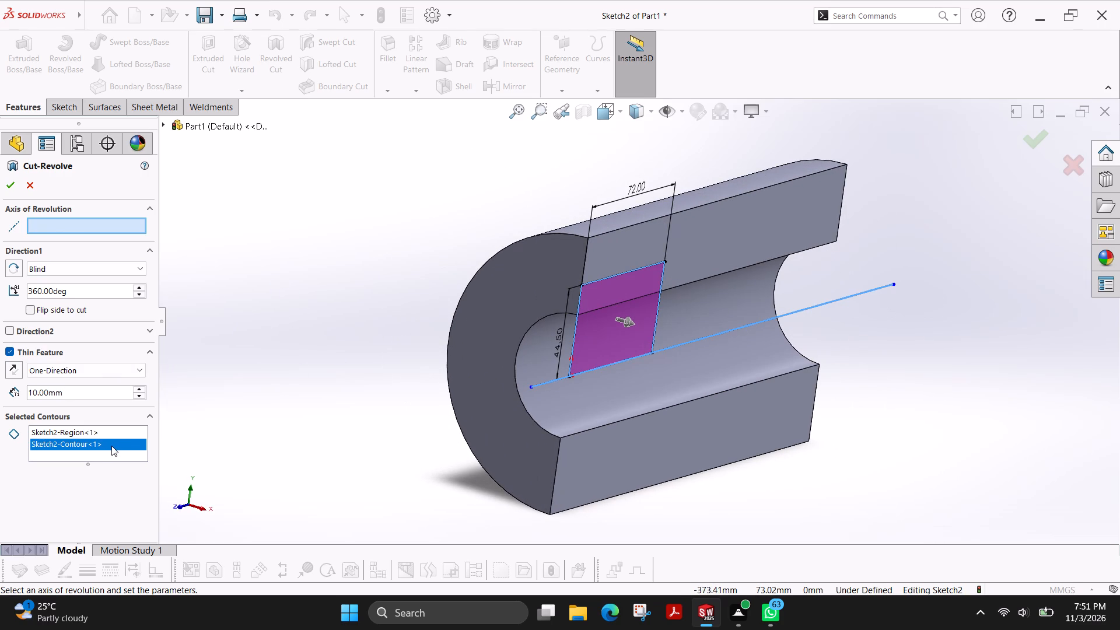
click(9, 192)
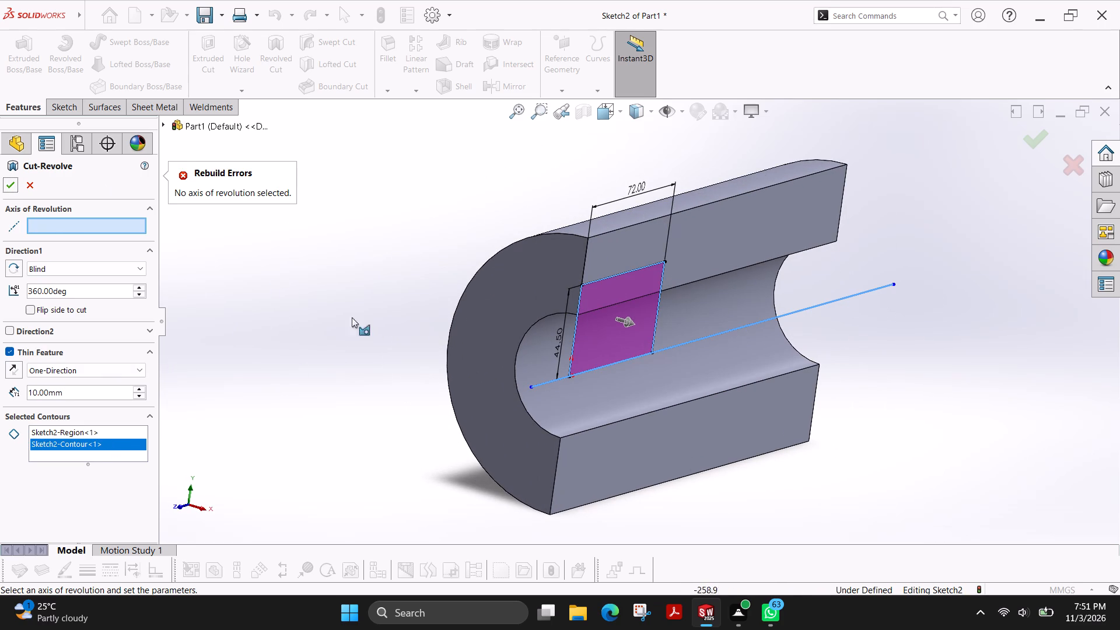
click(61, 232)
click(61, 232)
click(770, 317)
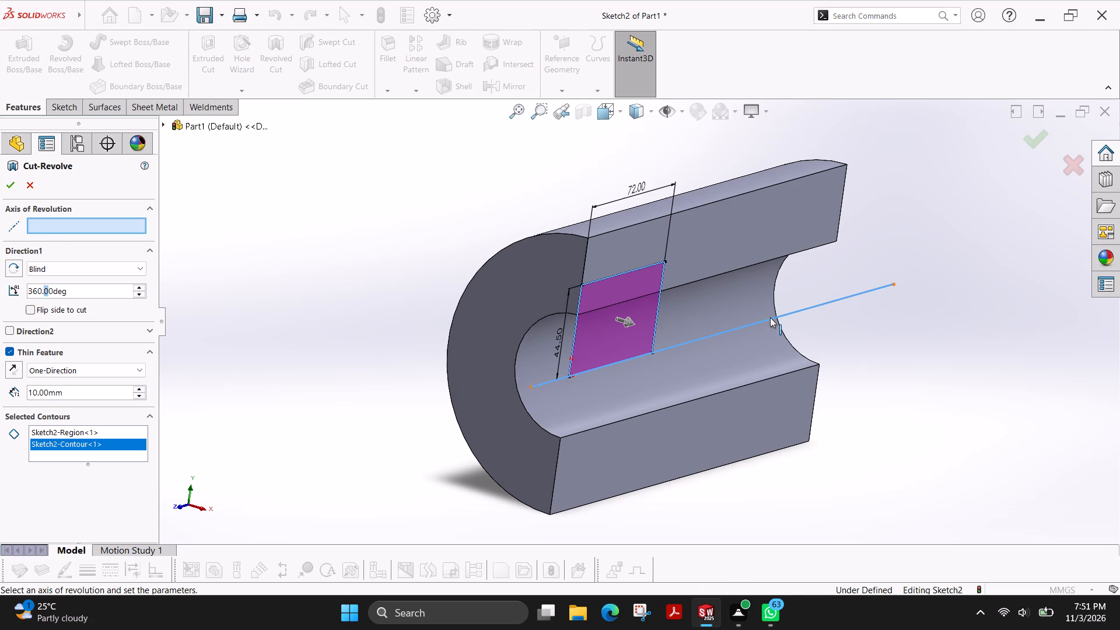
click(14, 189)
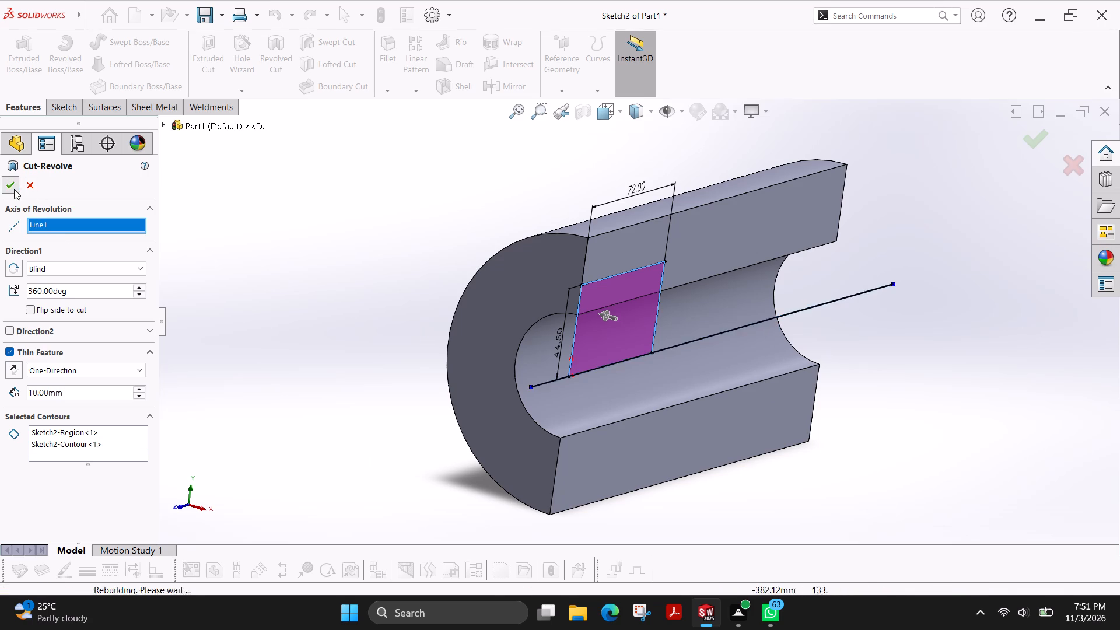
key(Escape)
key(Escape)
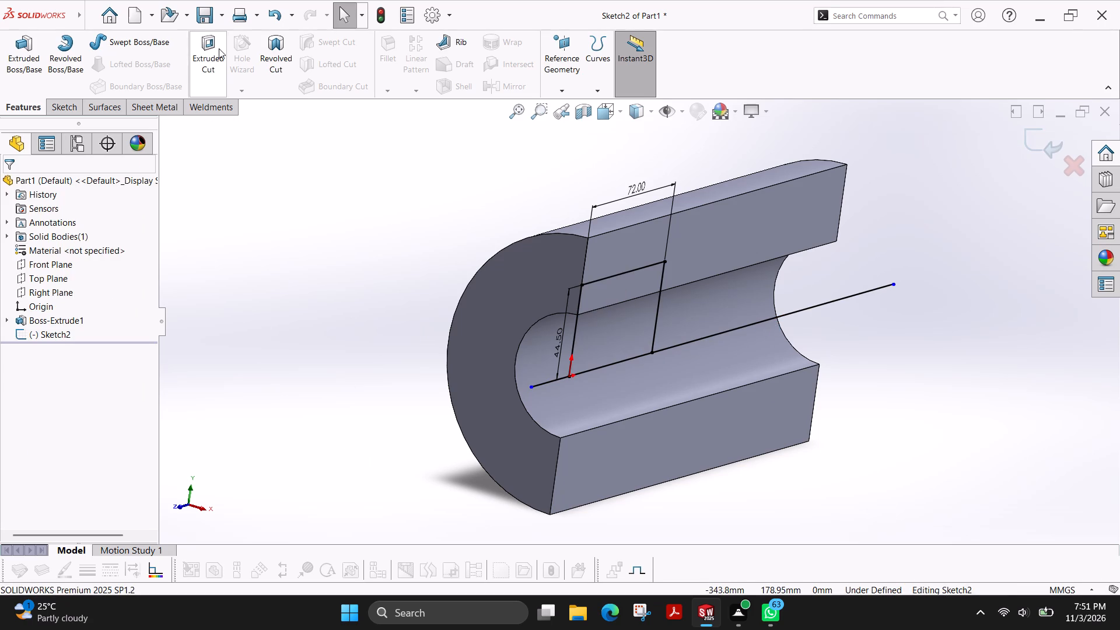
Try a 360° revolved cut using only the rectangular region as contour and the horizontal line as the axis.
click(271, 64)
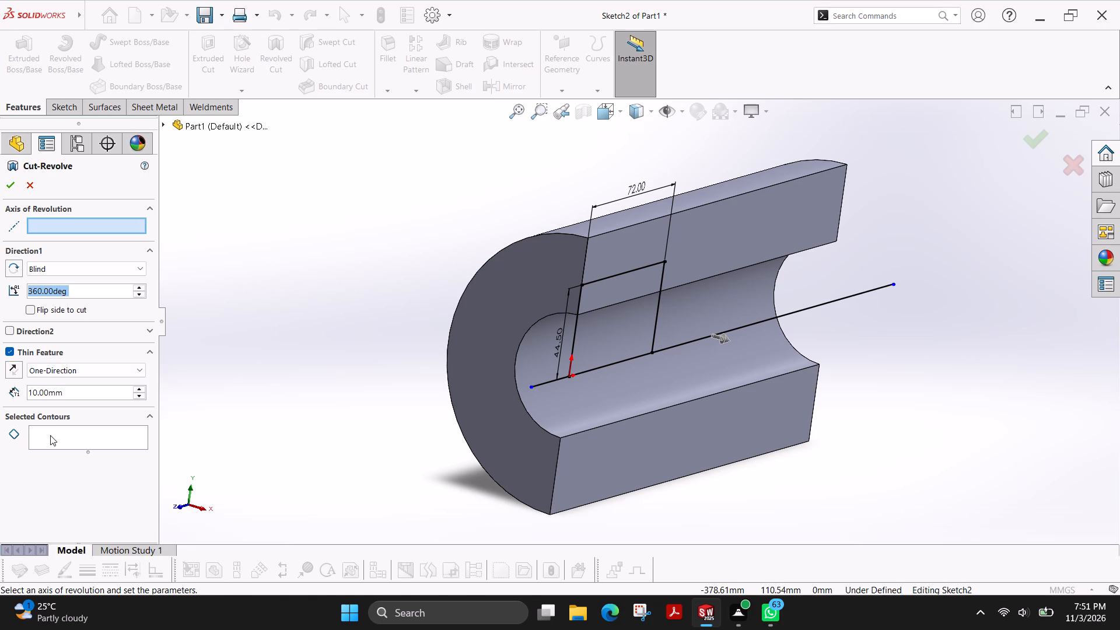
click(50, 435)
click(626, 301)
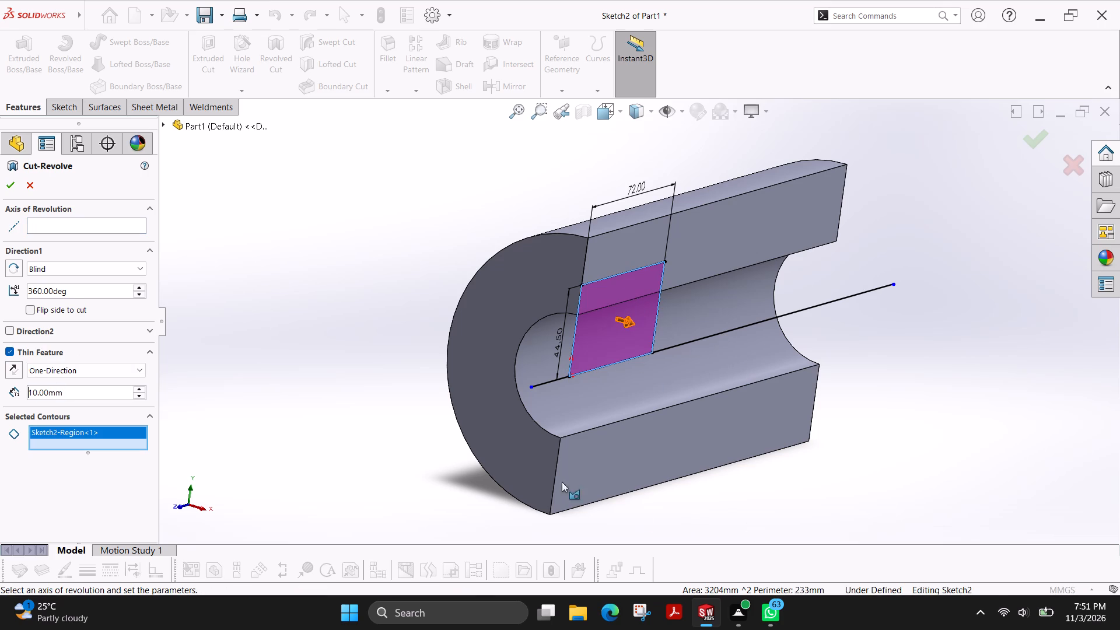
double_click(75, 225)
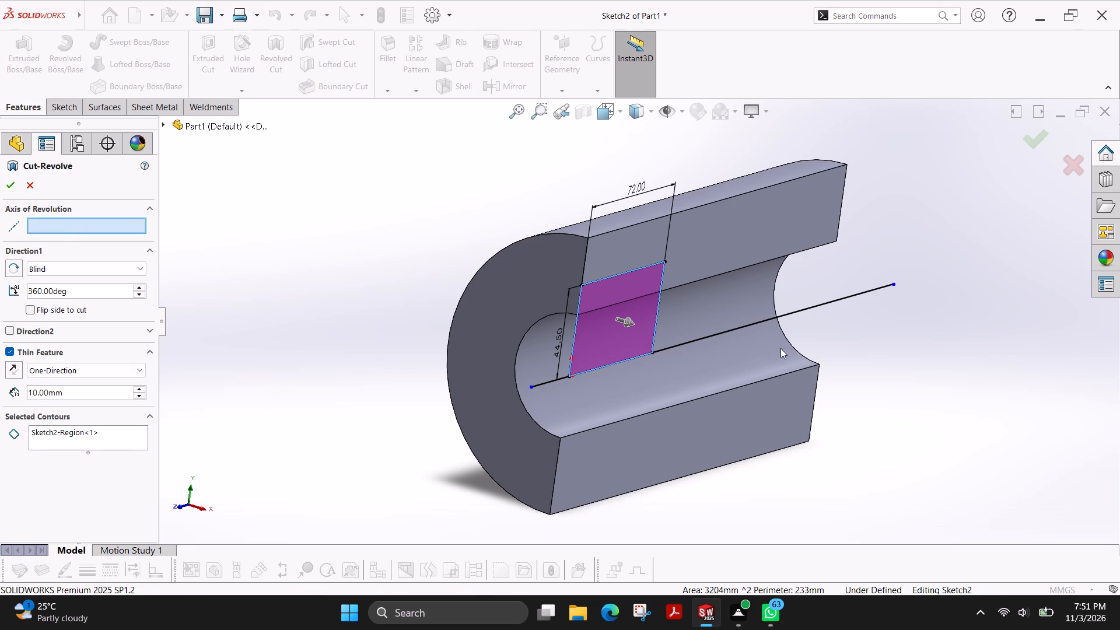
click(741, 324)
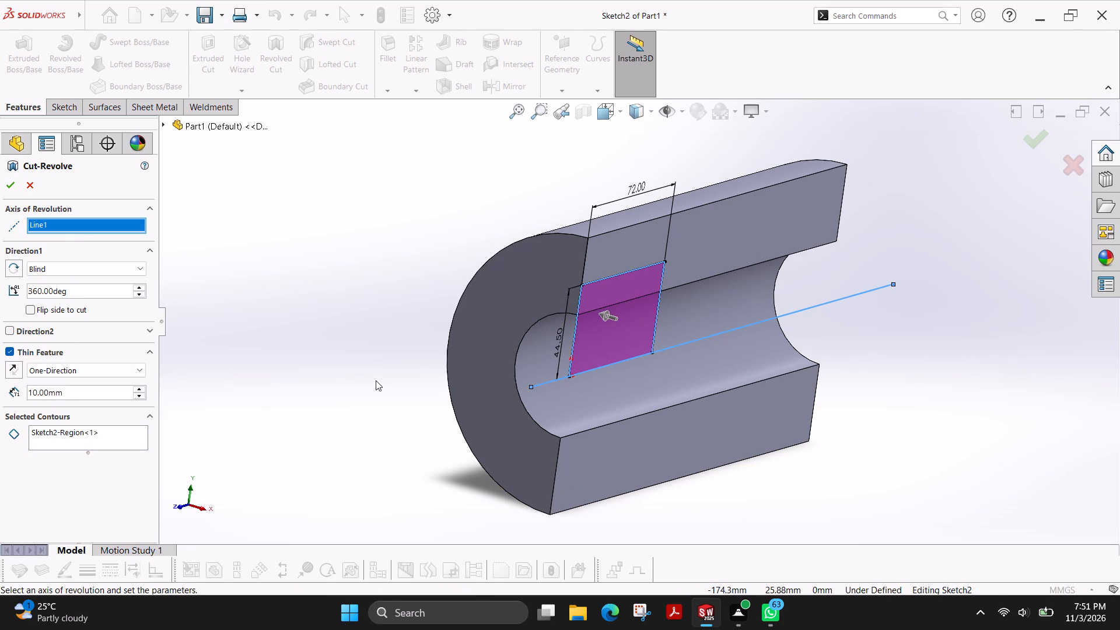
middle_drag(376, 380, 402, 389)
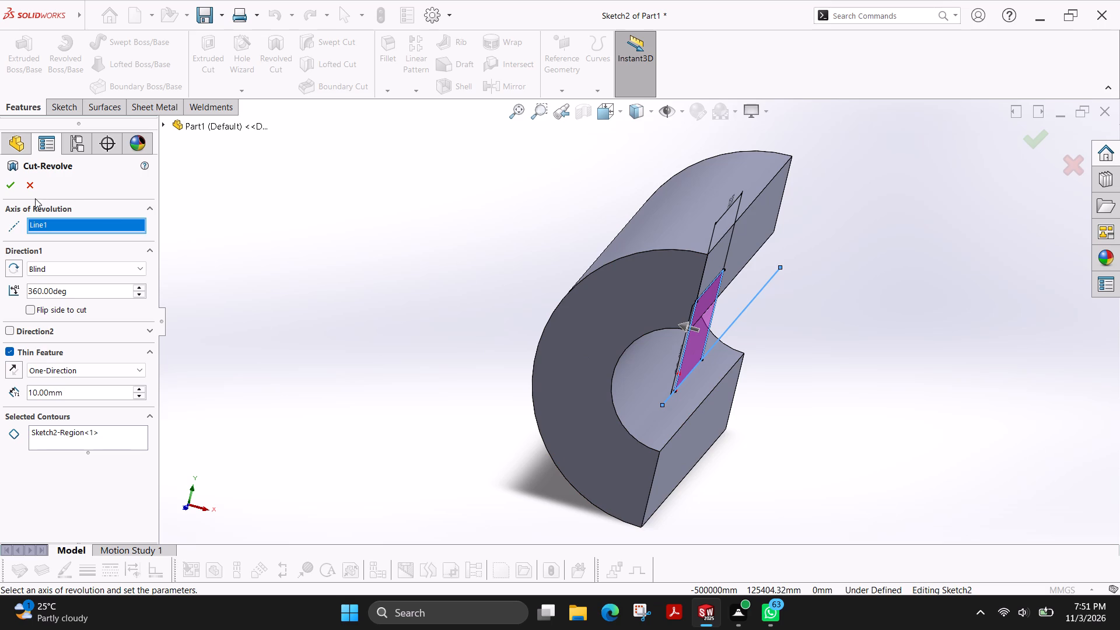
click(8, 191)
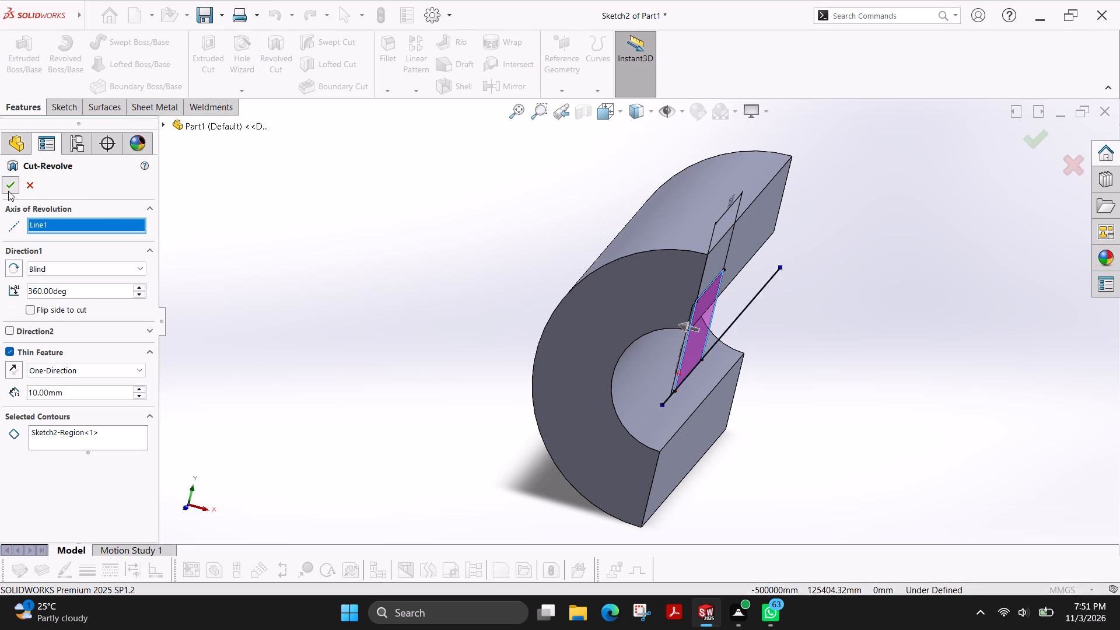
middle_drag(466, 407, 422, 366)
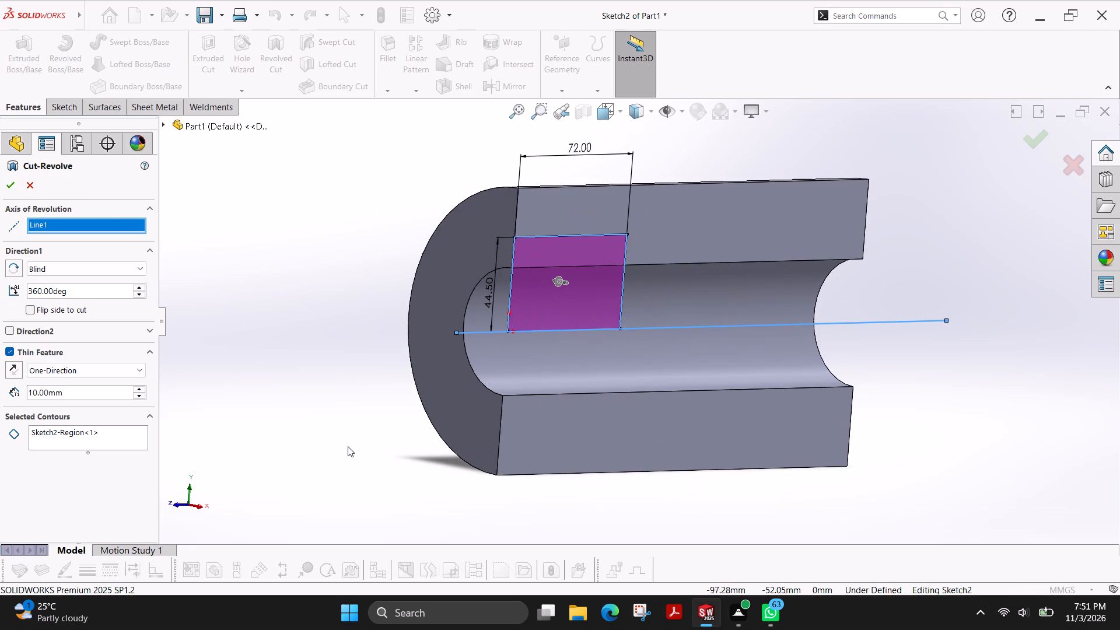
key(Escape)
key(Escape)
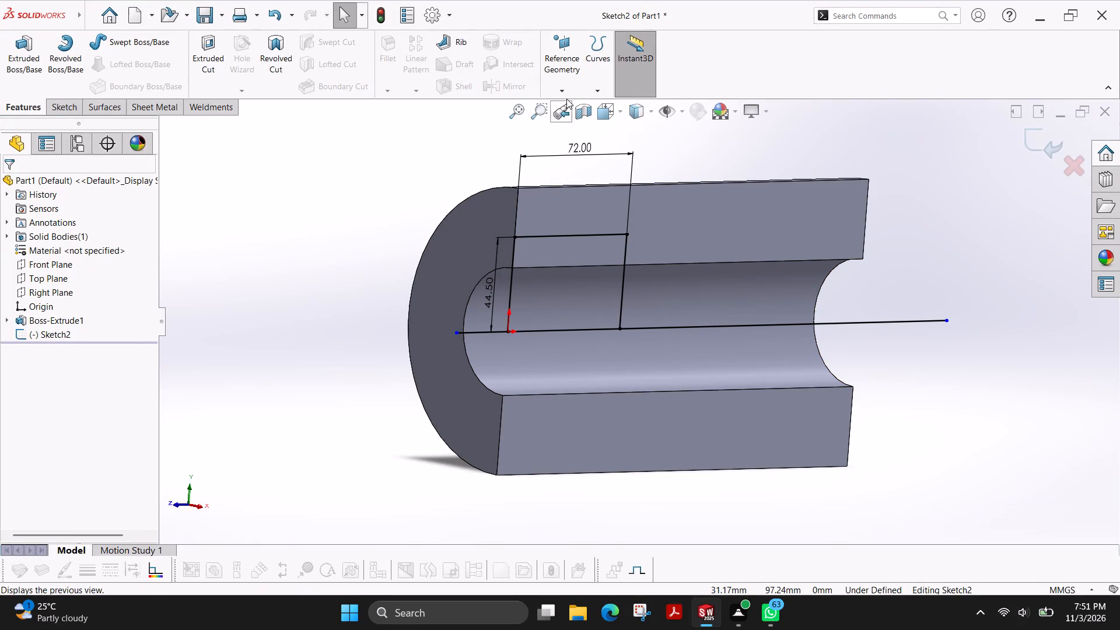
Exit the sketch and create a reference axis along its long horizontal line.
click(564, 94)
click(1038, 154)
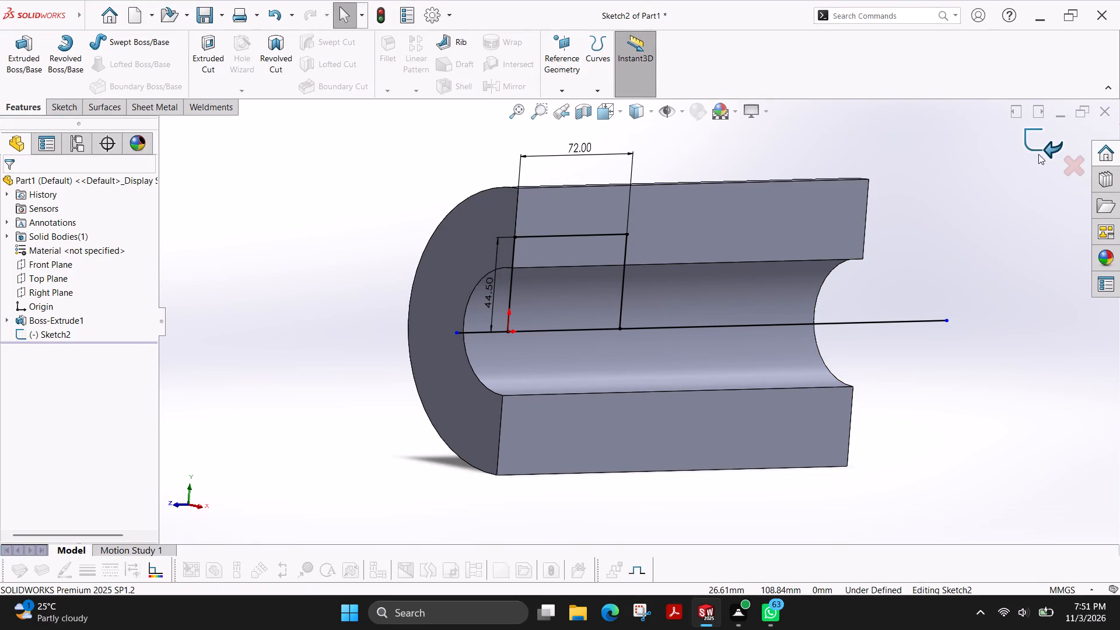
click(564, 97)
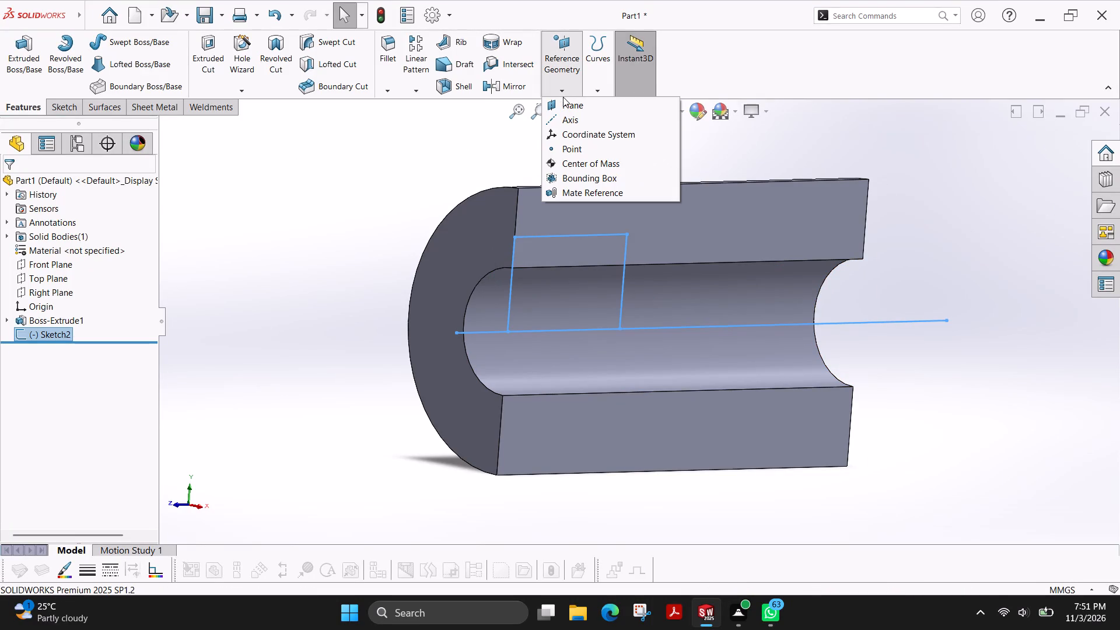
click(584, 120)
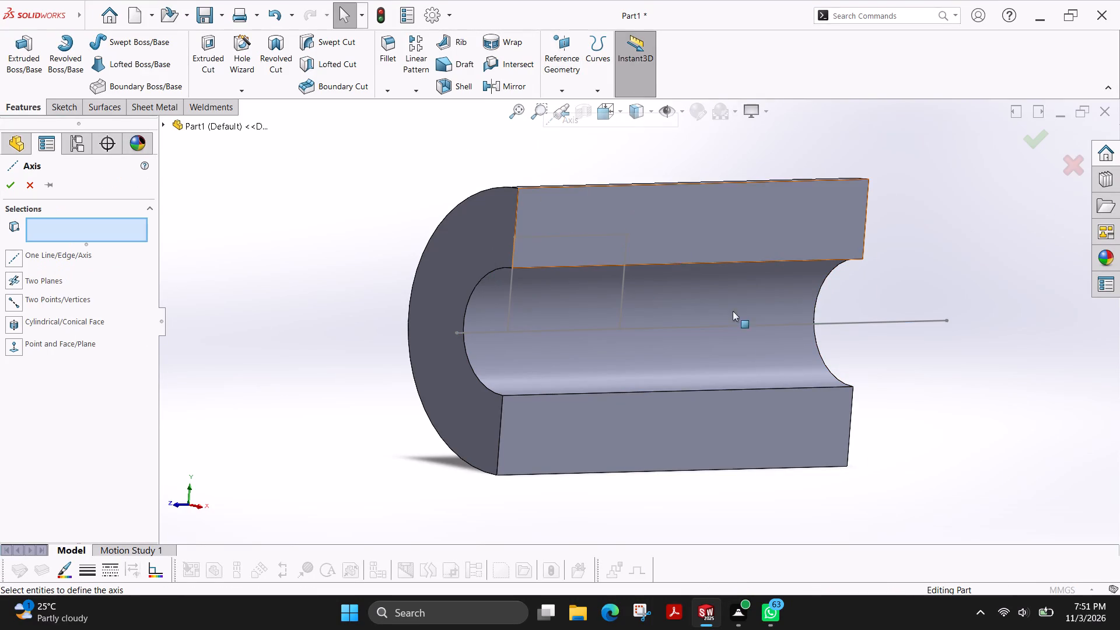
click(761, 327)
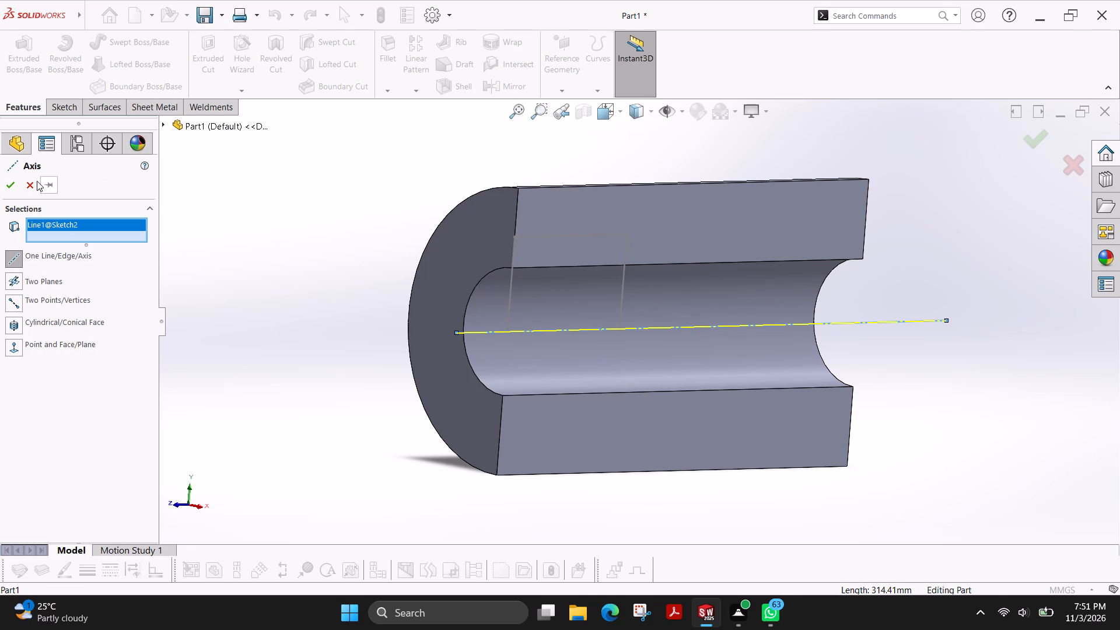
click(10, 183)
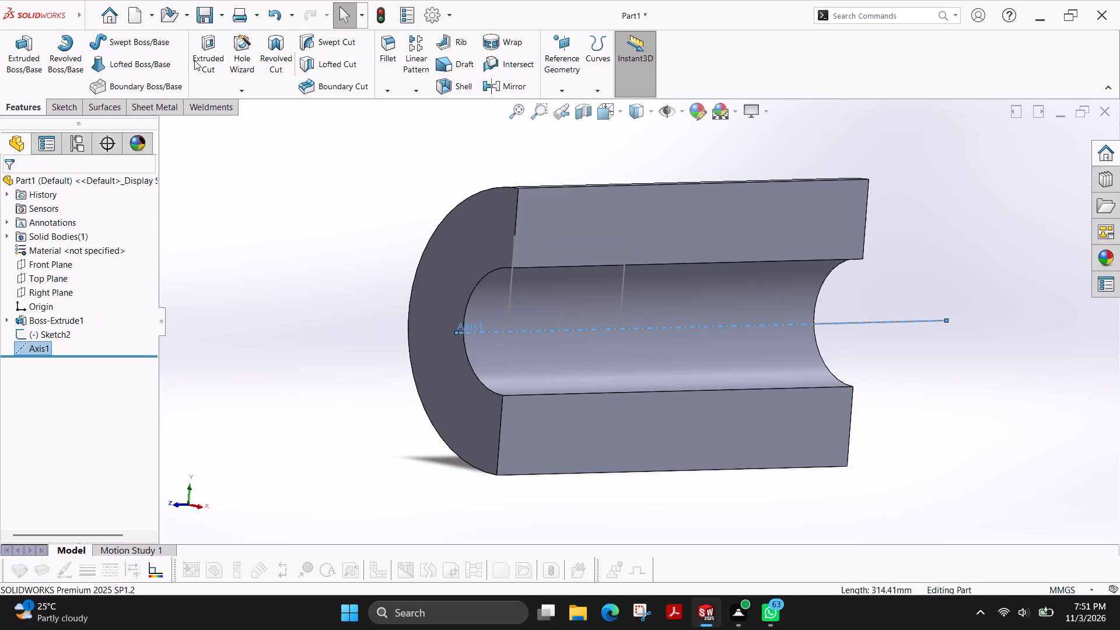
Revolve-cut the sketch's rectangular region 360° about its long horizontal line, with Thin Feature turned off.
click(211, 50)
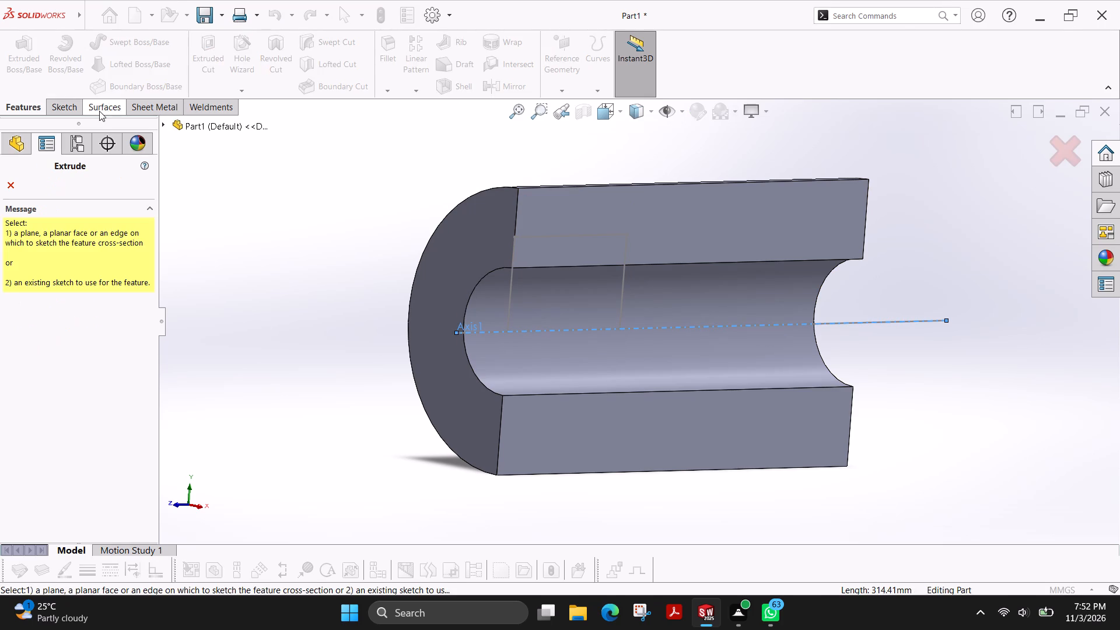
click(11, 192)
click(278, 36)
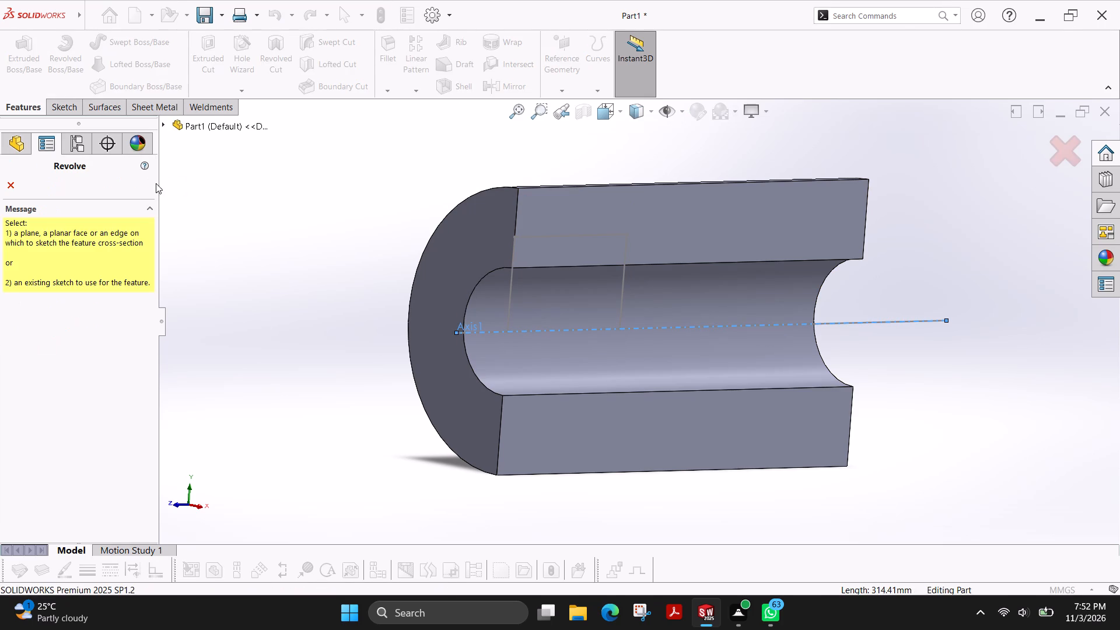
click(513, 281)
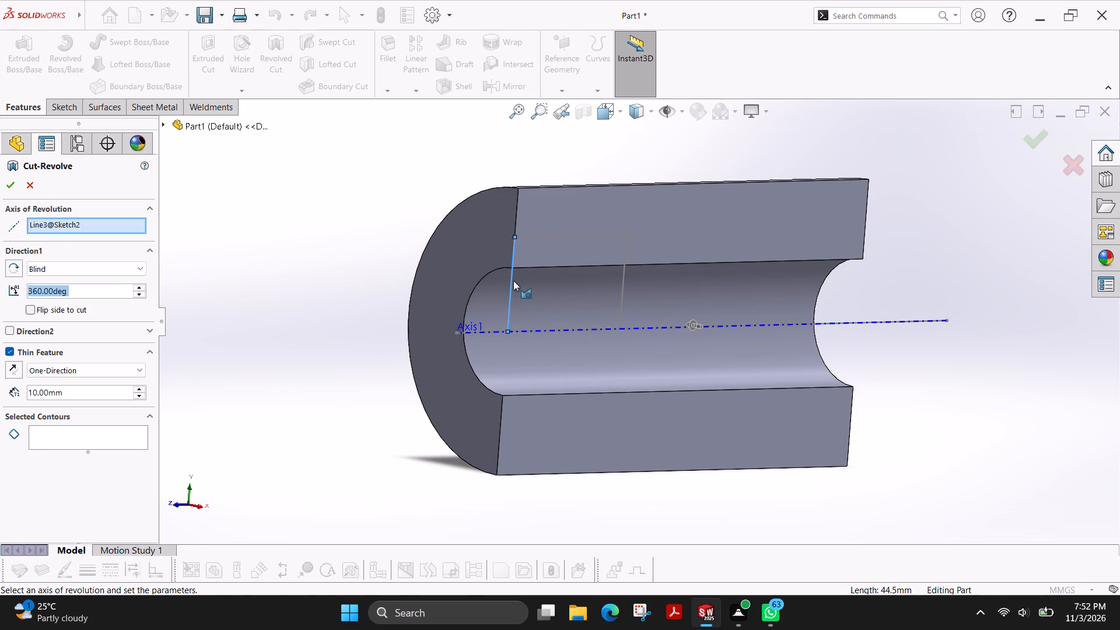
click(561, 295)
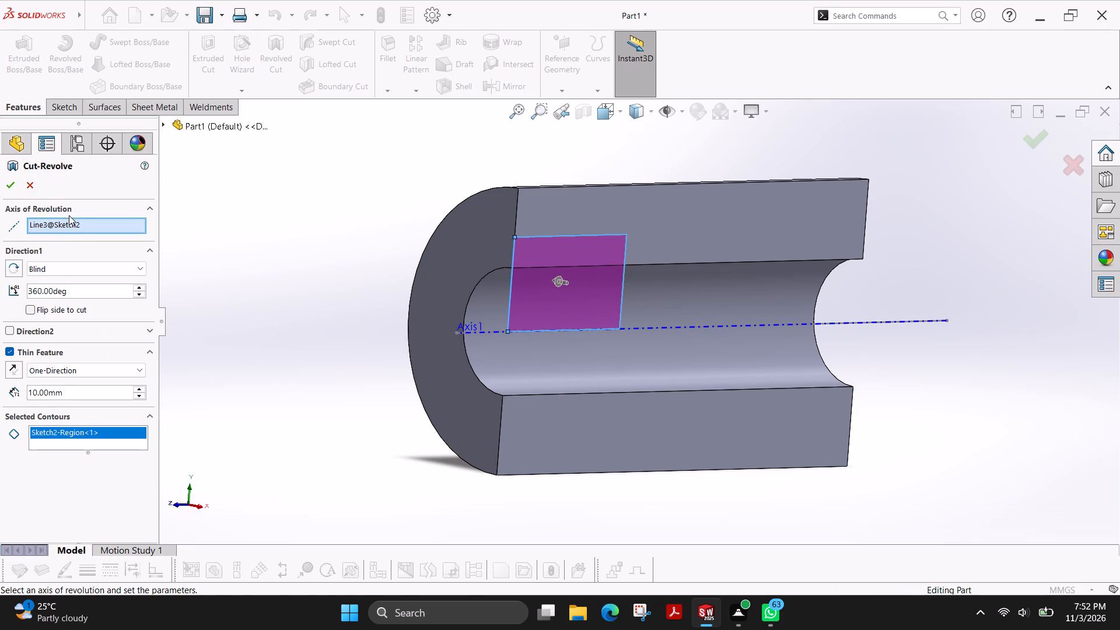
click(79, 226)
right_click(79, 227)
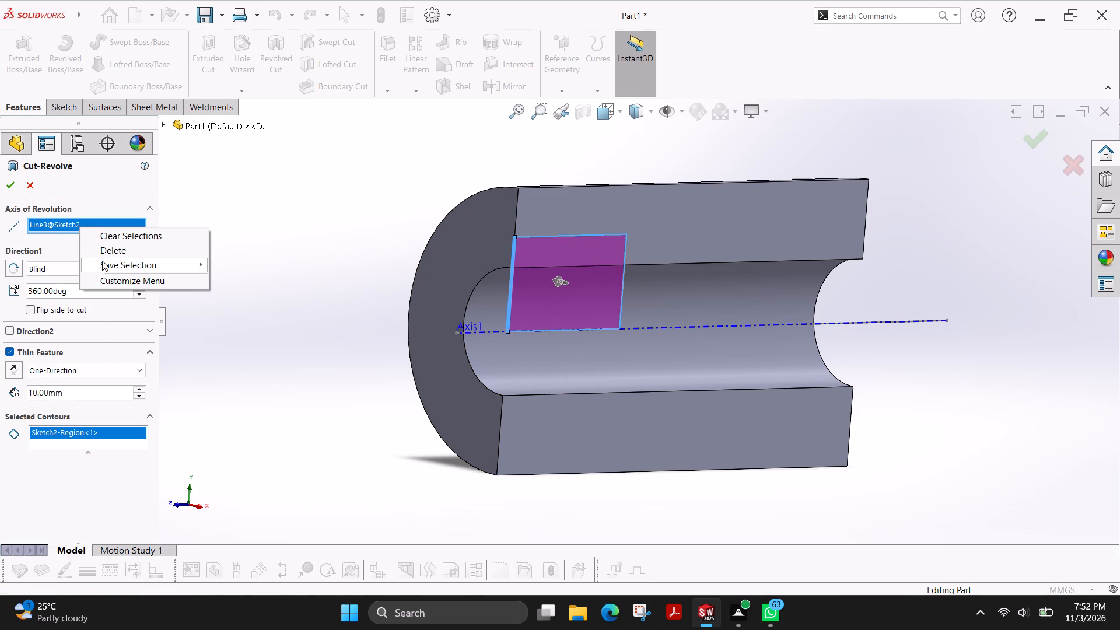
click(118, 250)
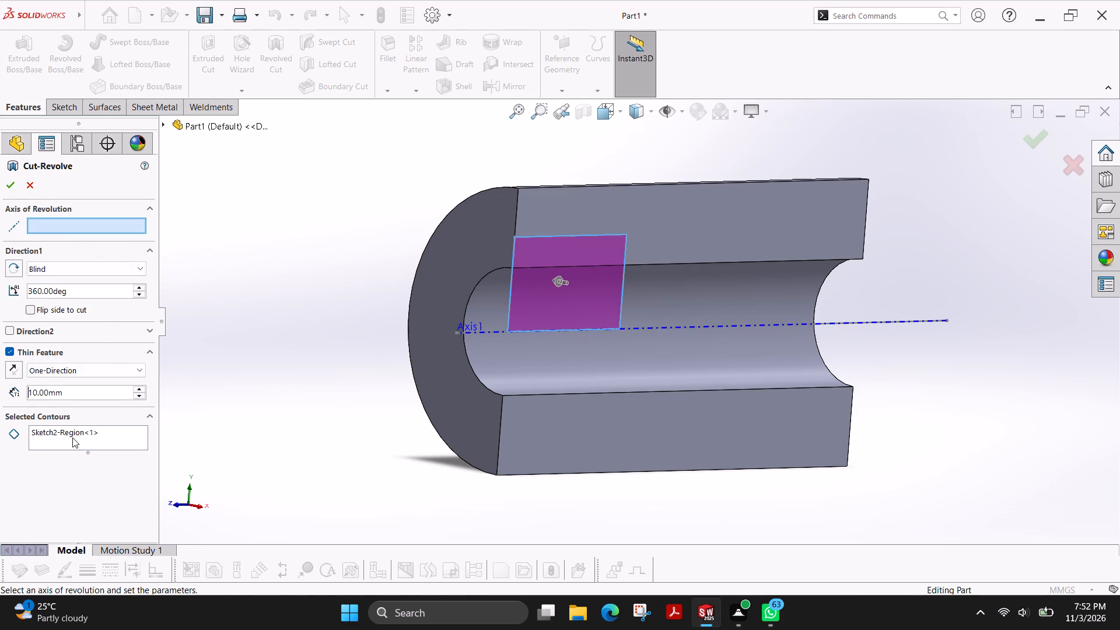
click(72, 437)
right_click(71, 432)
click(94, 460)
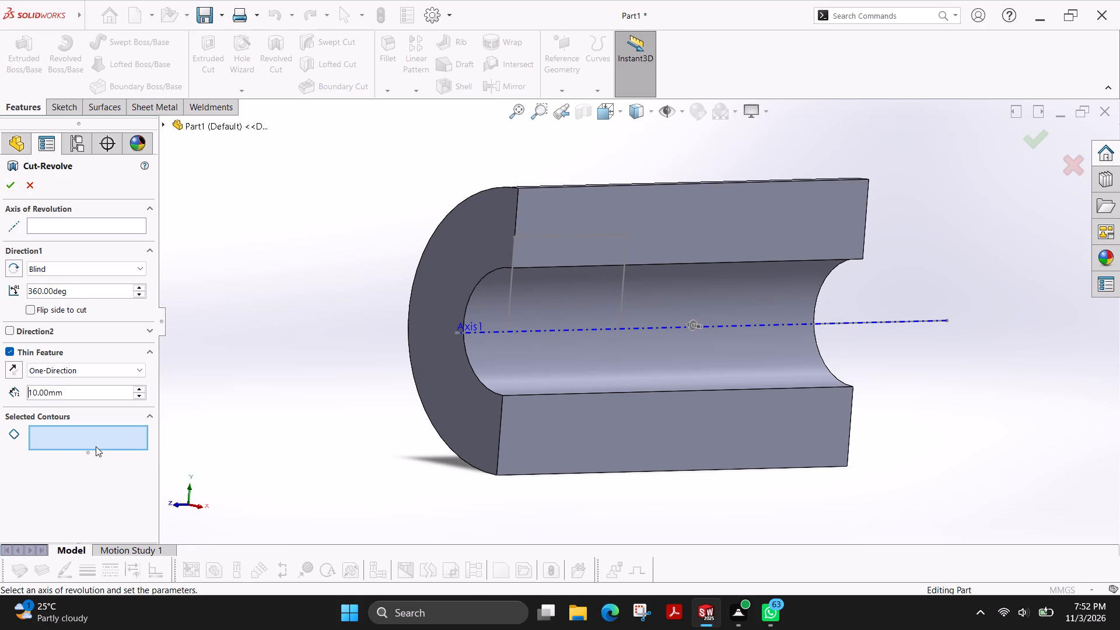
click(94, 438)
click(587, 274)
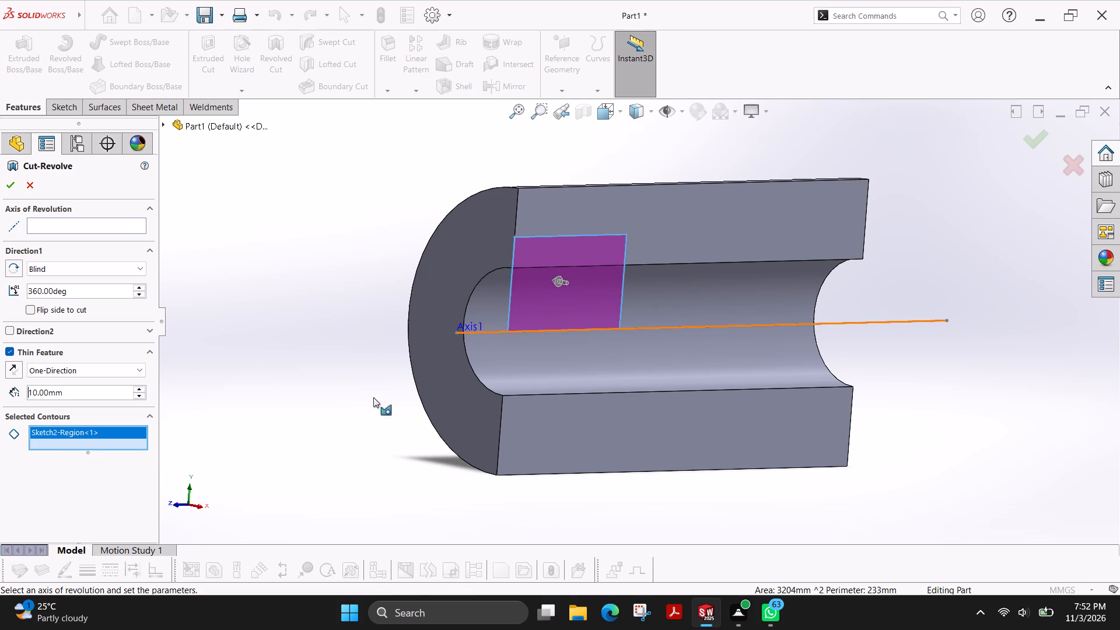
click(104, 226)
click(745, 329)
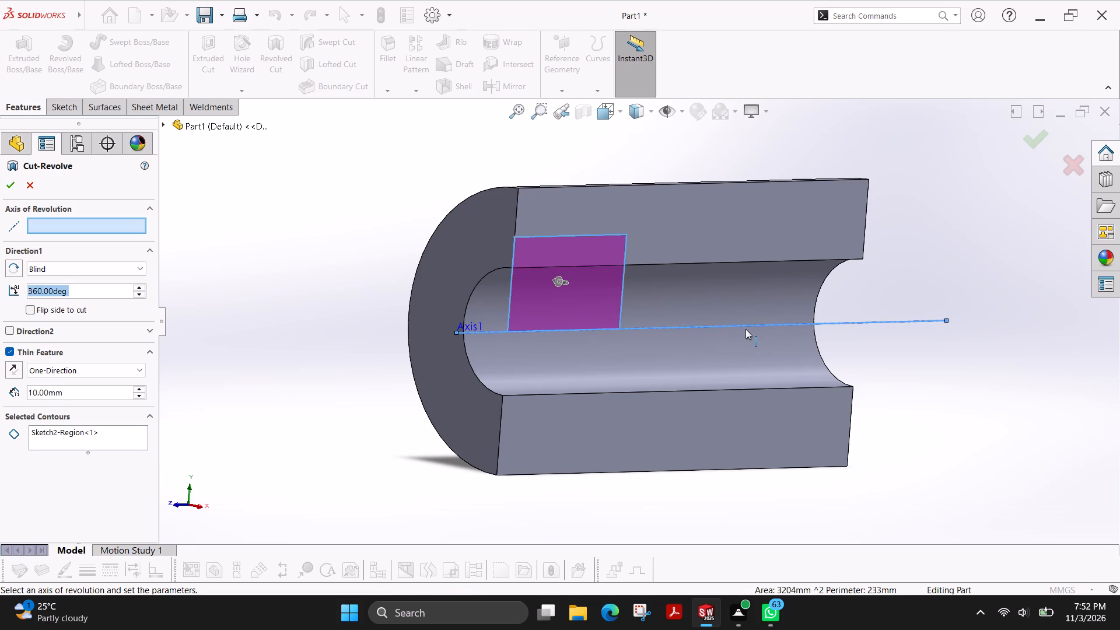
click(6, 187)
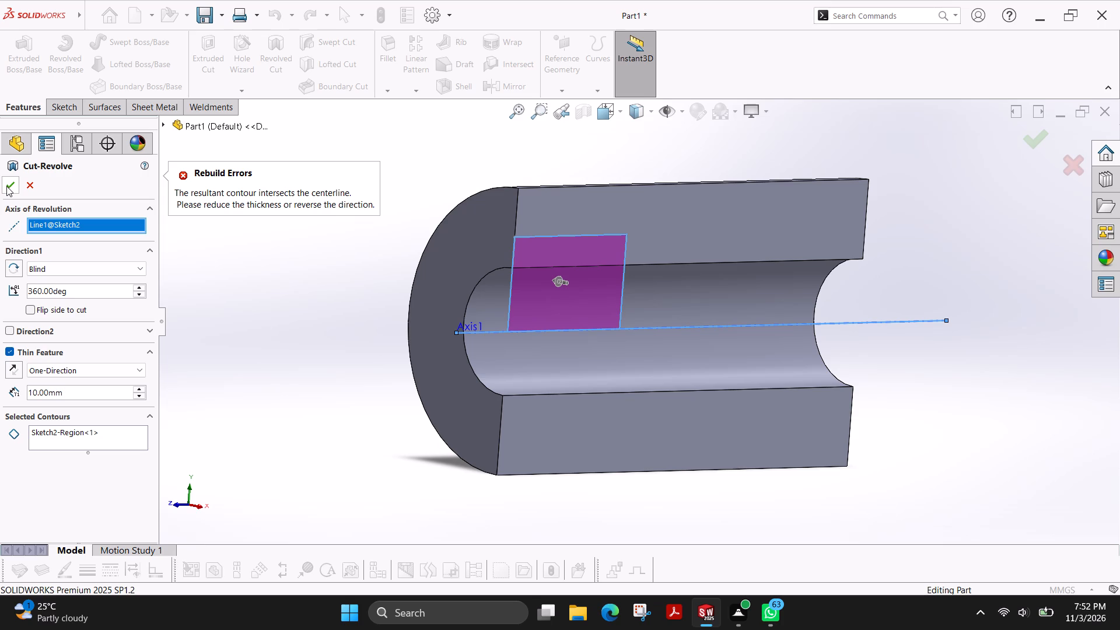
double_click(6, 186)
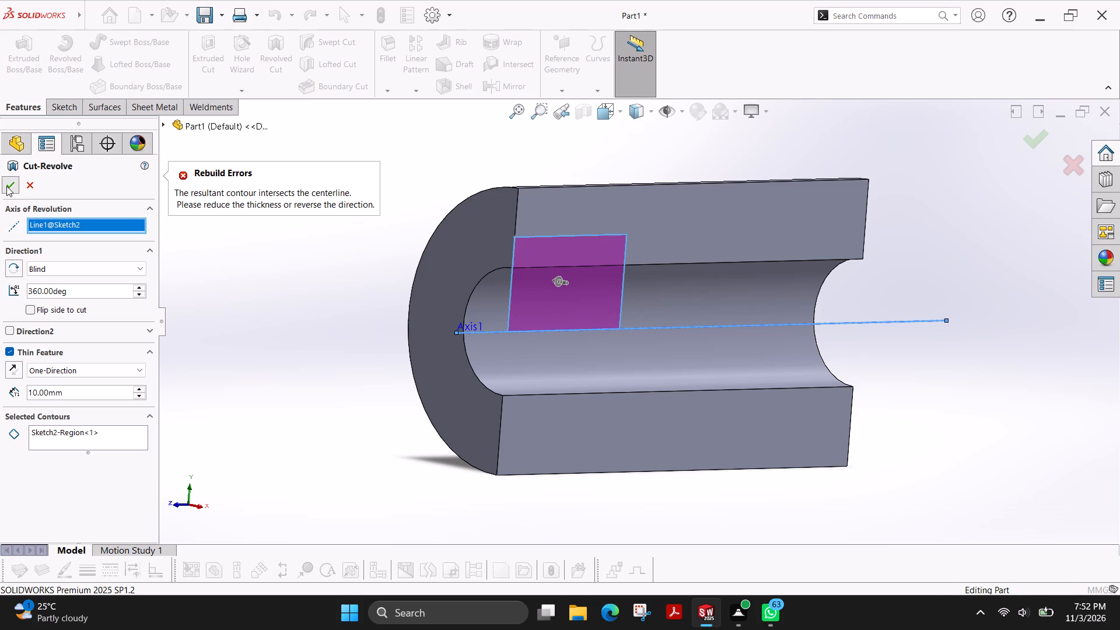
click(12, 350)
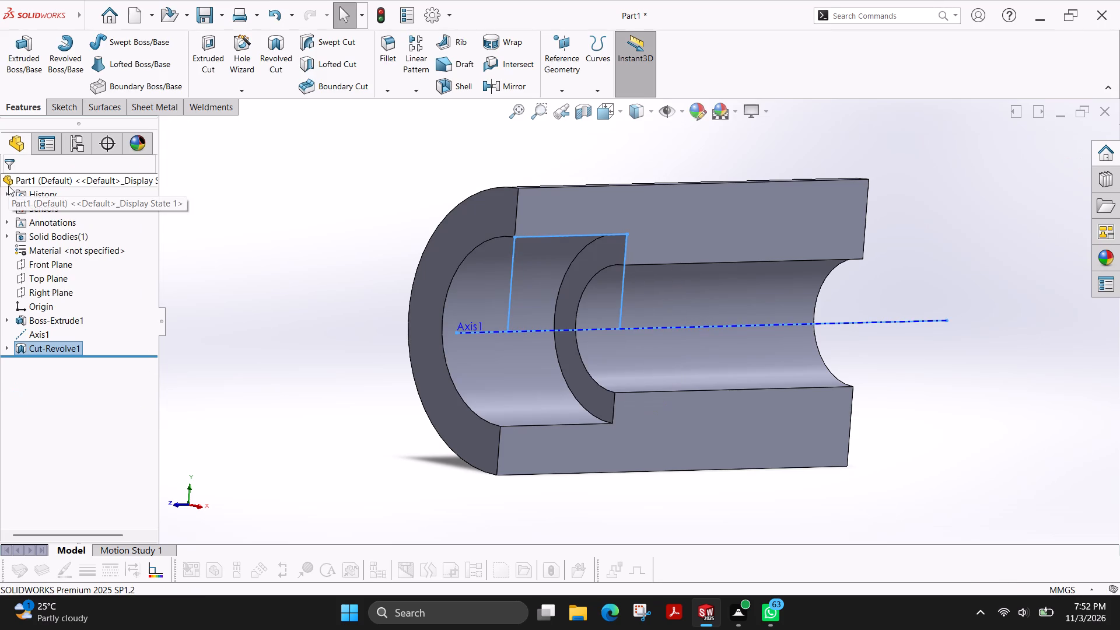
key(Escape)
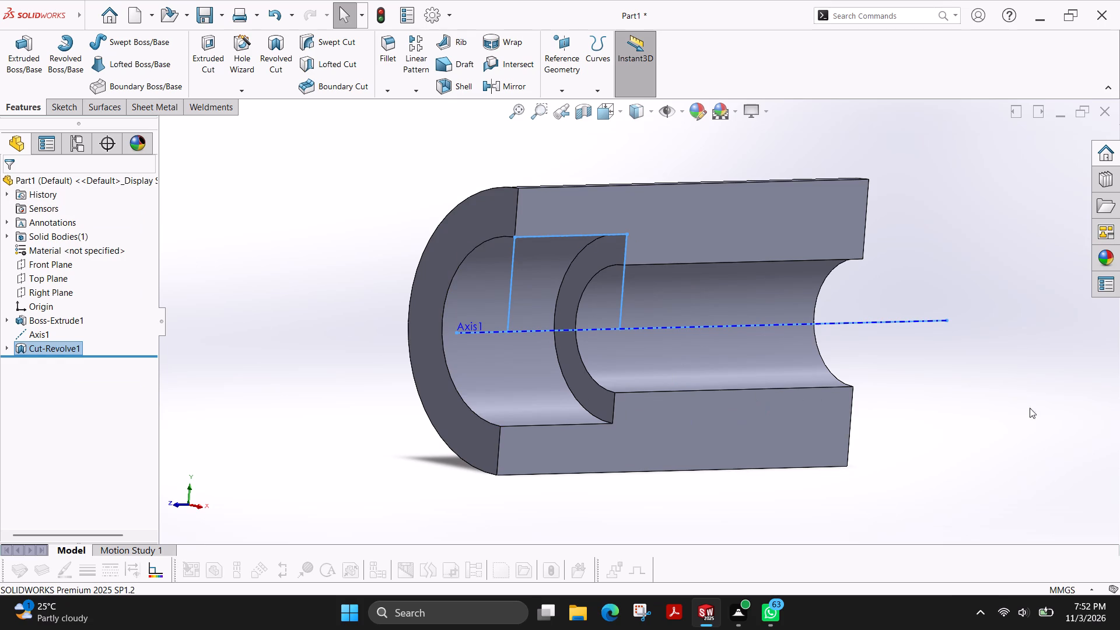
Start a sketch on the recessed end face and draw a circle of 67.5 mm radius centred on the origin, matching the outer edge.
middle_drag(985, 374, 960, 376)
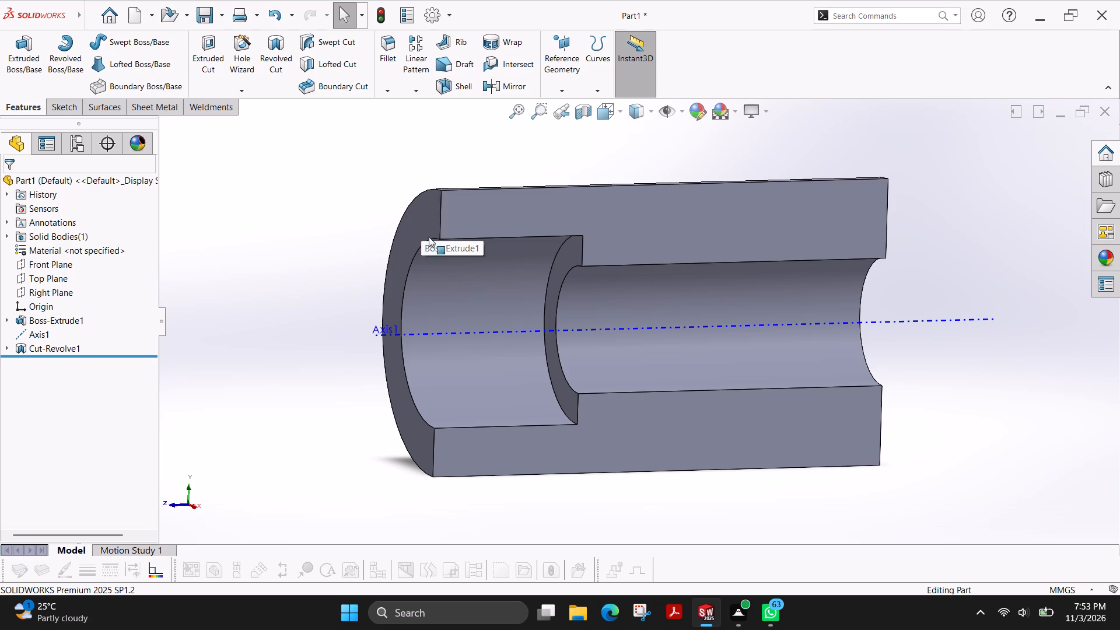
click(398, 256)
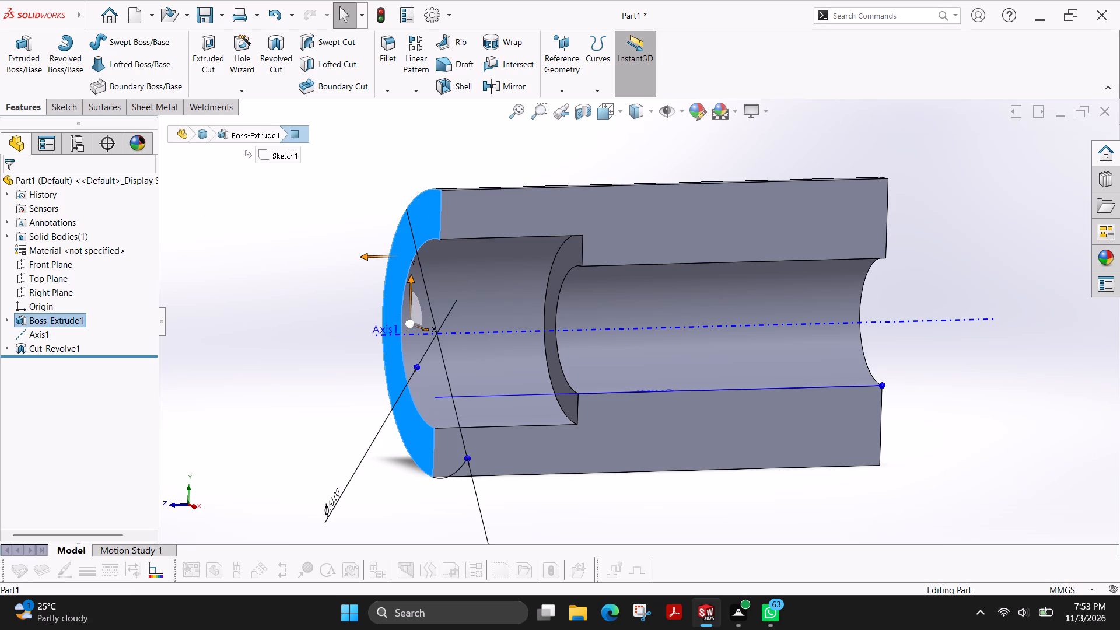
click(58, 112)
click(20, 69)
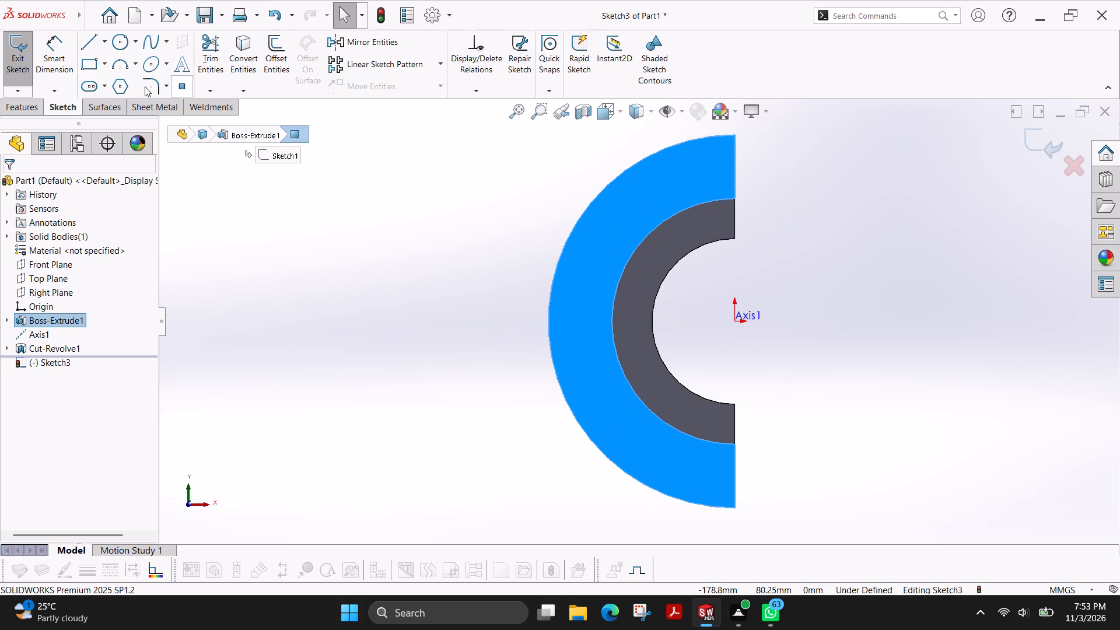
key(Escape)
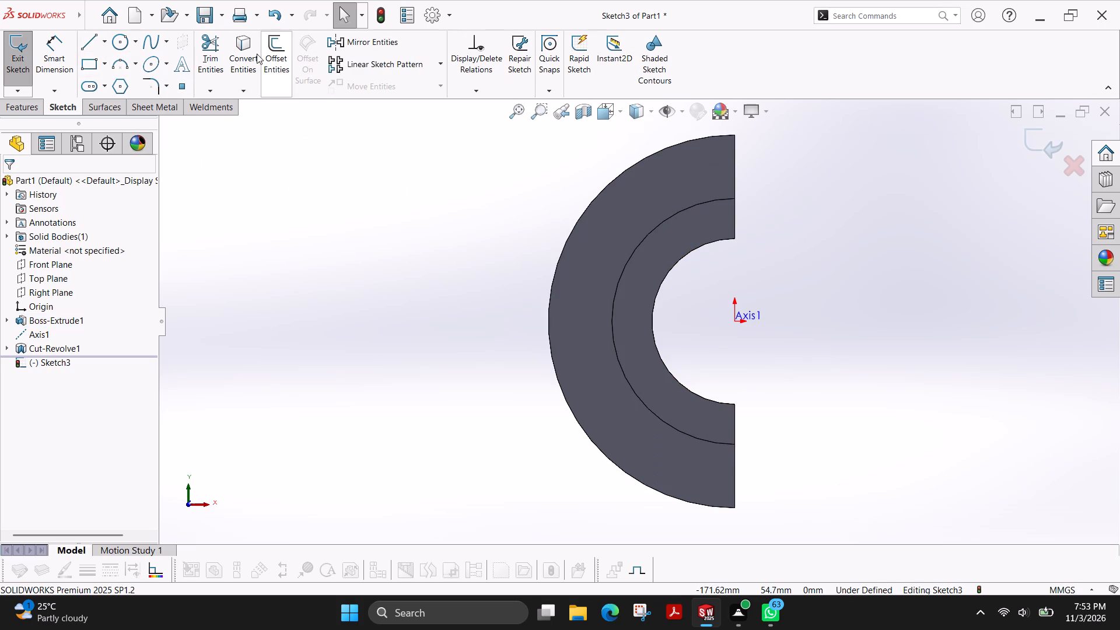
click(128, 43)
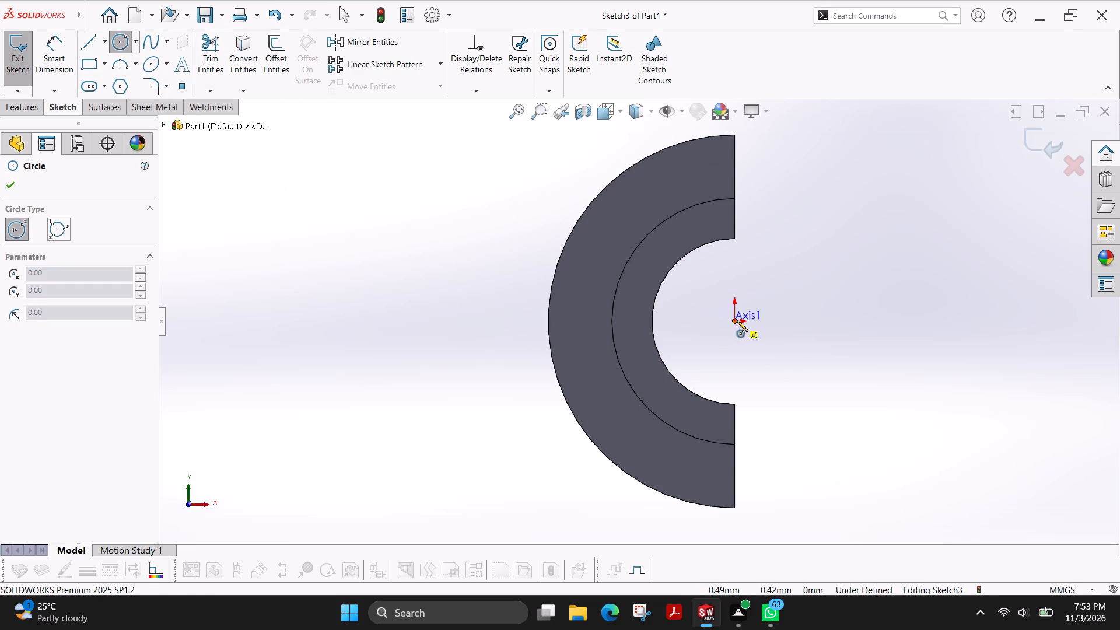
click(737, 320)
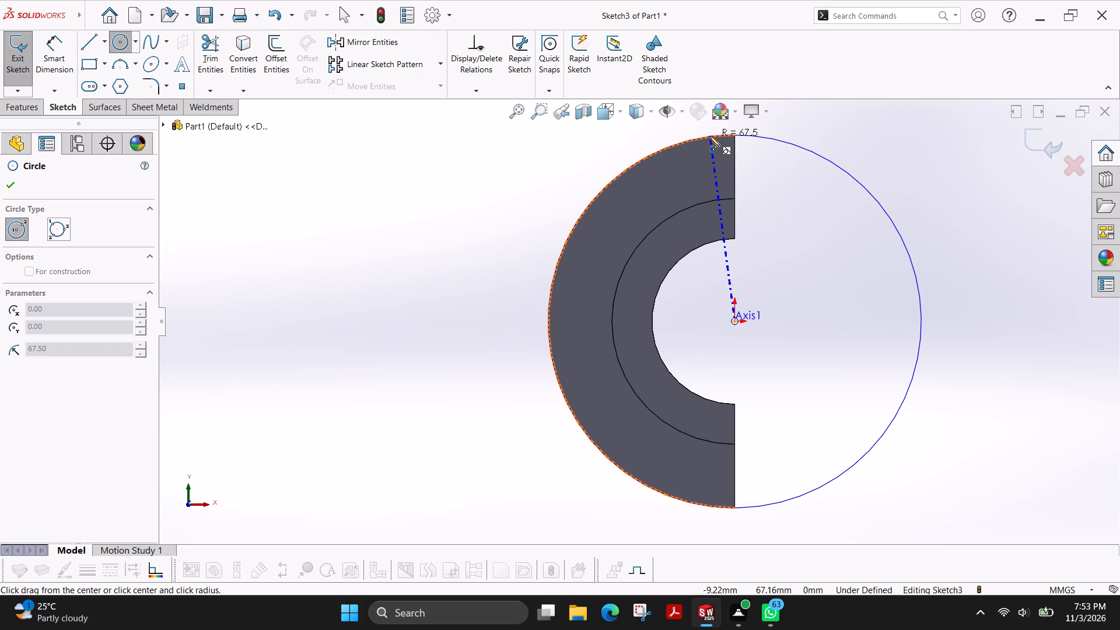
click(709, 135)
Draw a circle of 44.5 mm radius centred on the origin, matching the recess edge.
click(733, 321)
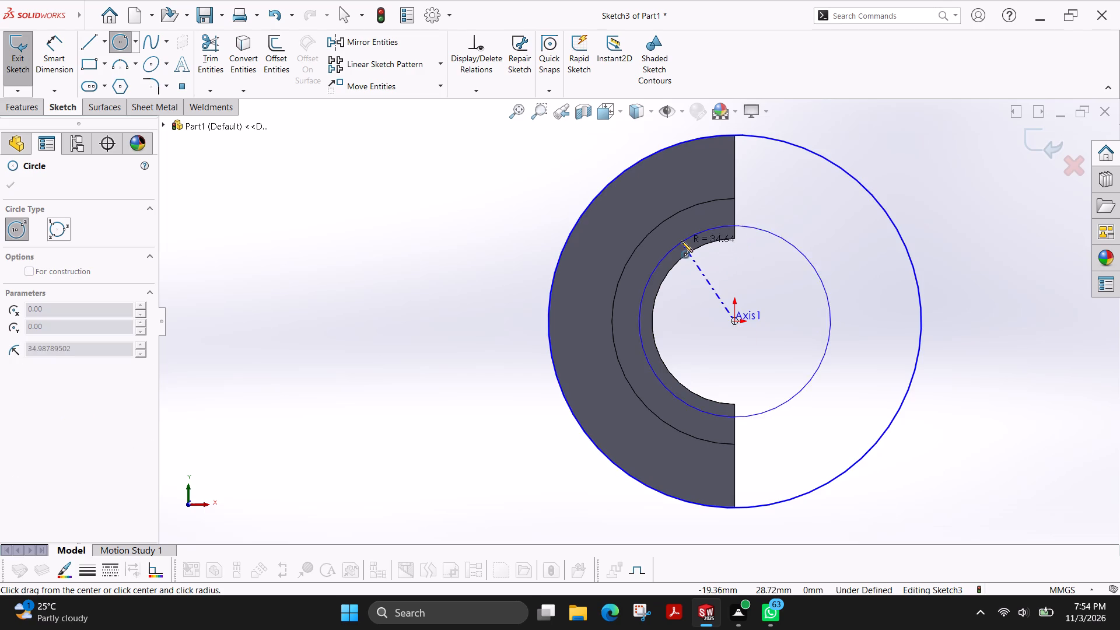
click(671, 217)
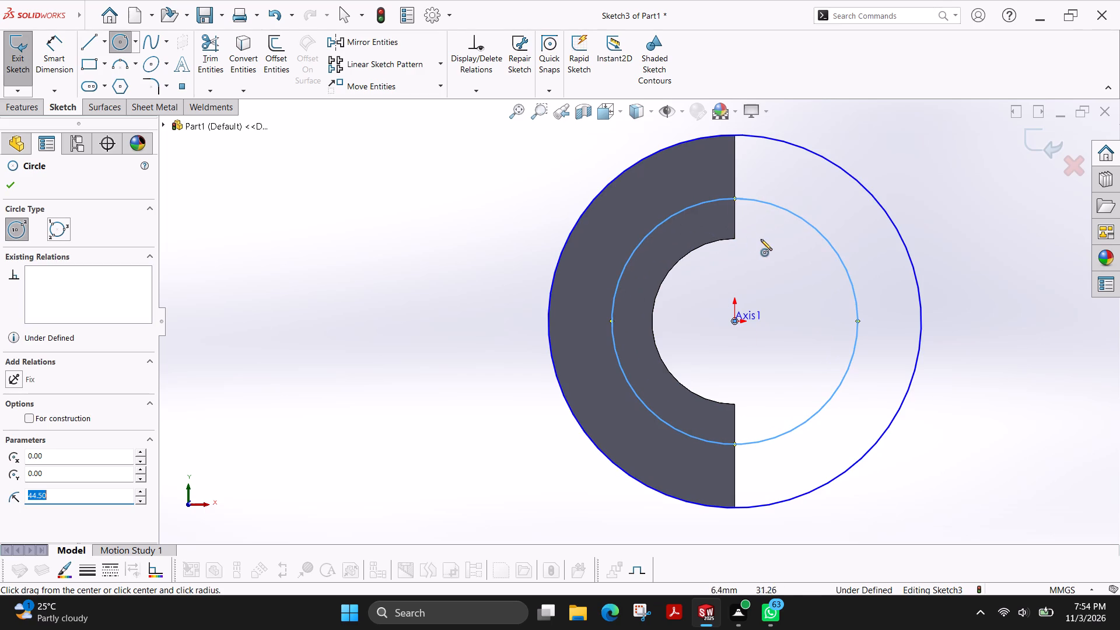
key(Escape)
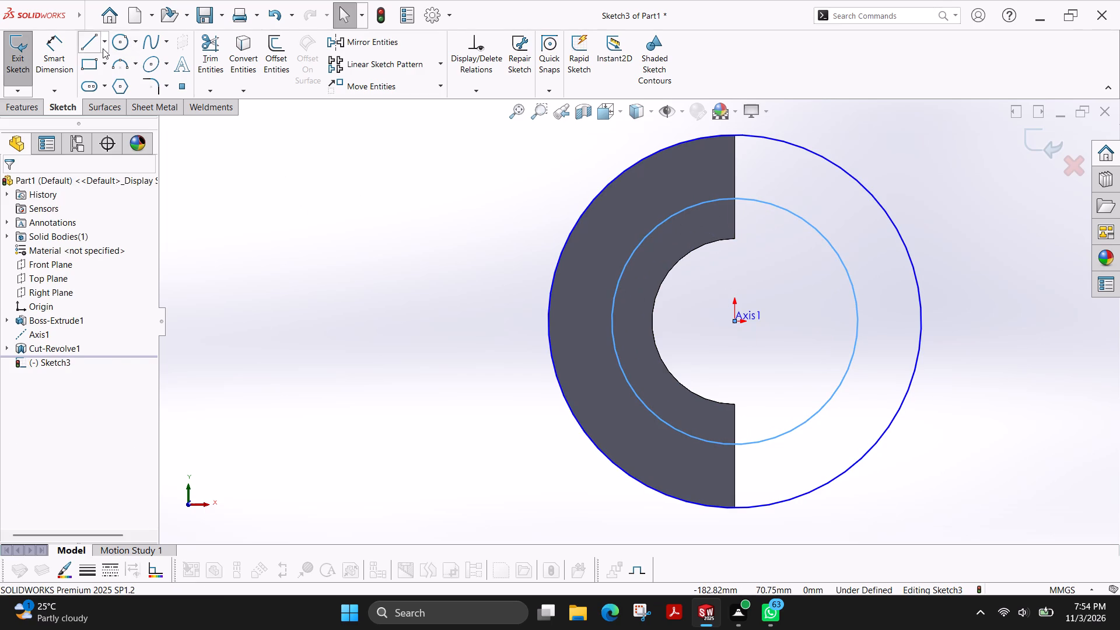
Sketch three lines outward from the origin: one vertical about 95 mm, one steep about 118 mm, and one shallow about 132 mm, the sloped ones crossing the half-ring.
click(89, 47)
click(734, 319)
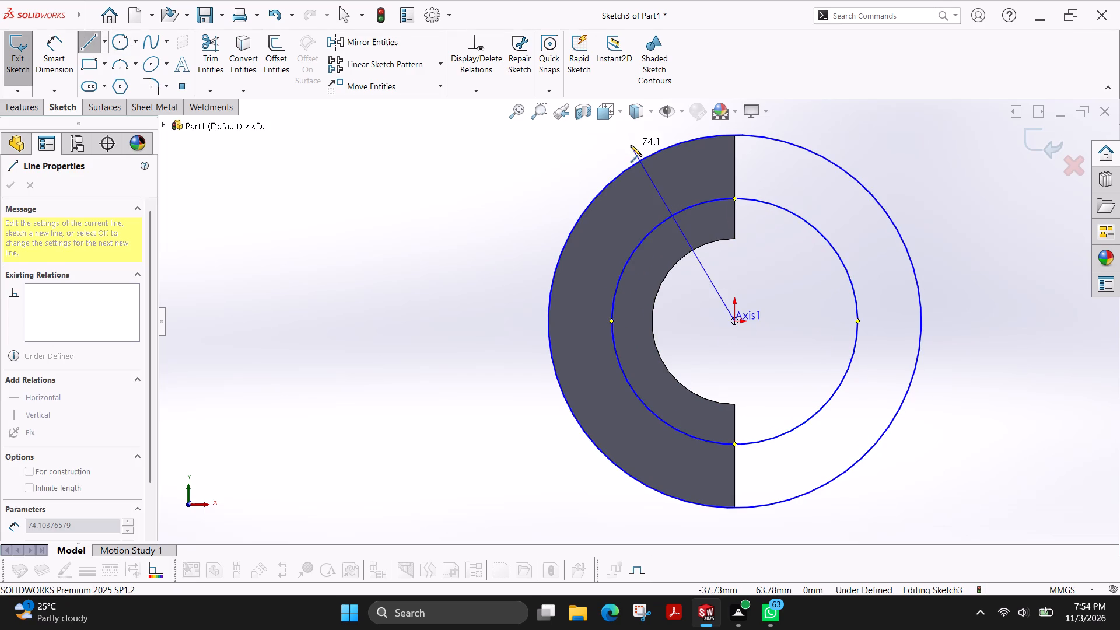
scroll(631, 145, up, 2)
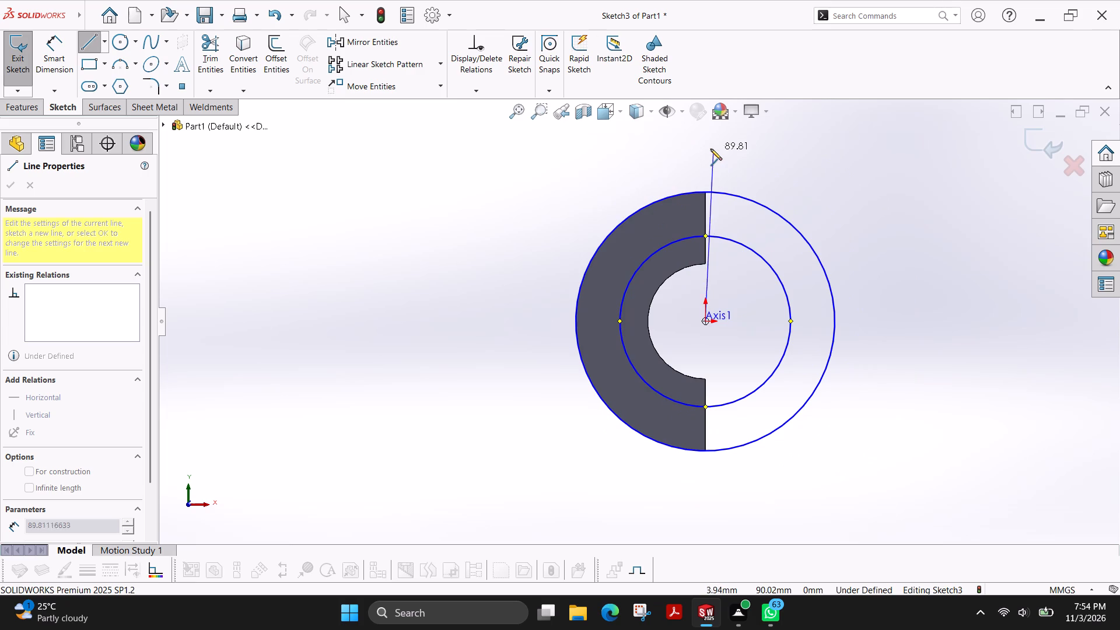
click(704, 139)
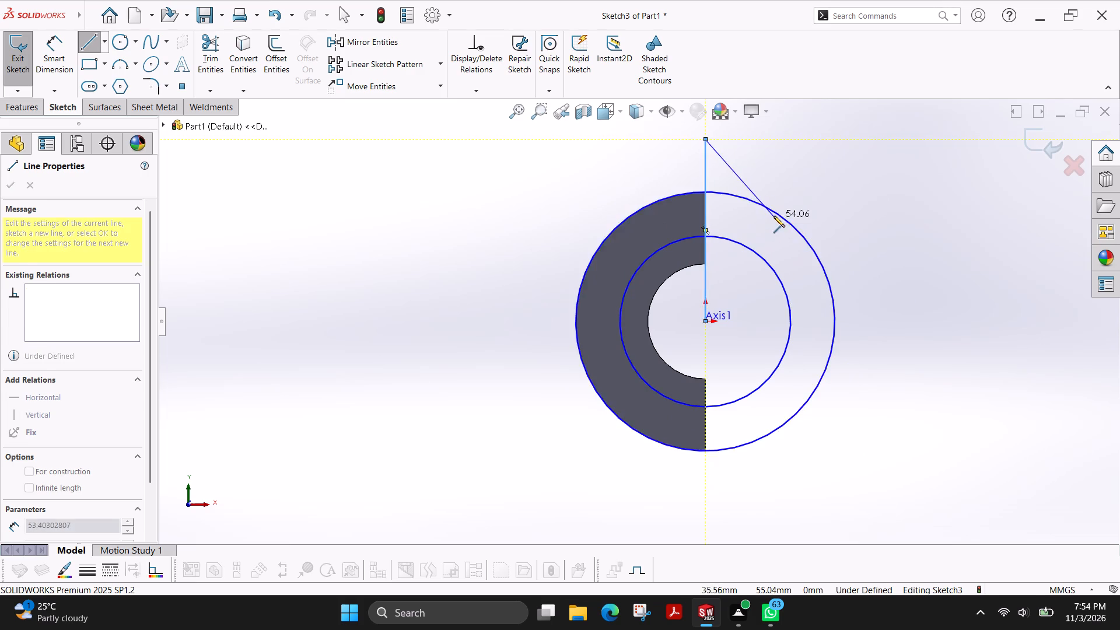
key(Escape)
key(l)
click(707, 320)
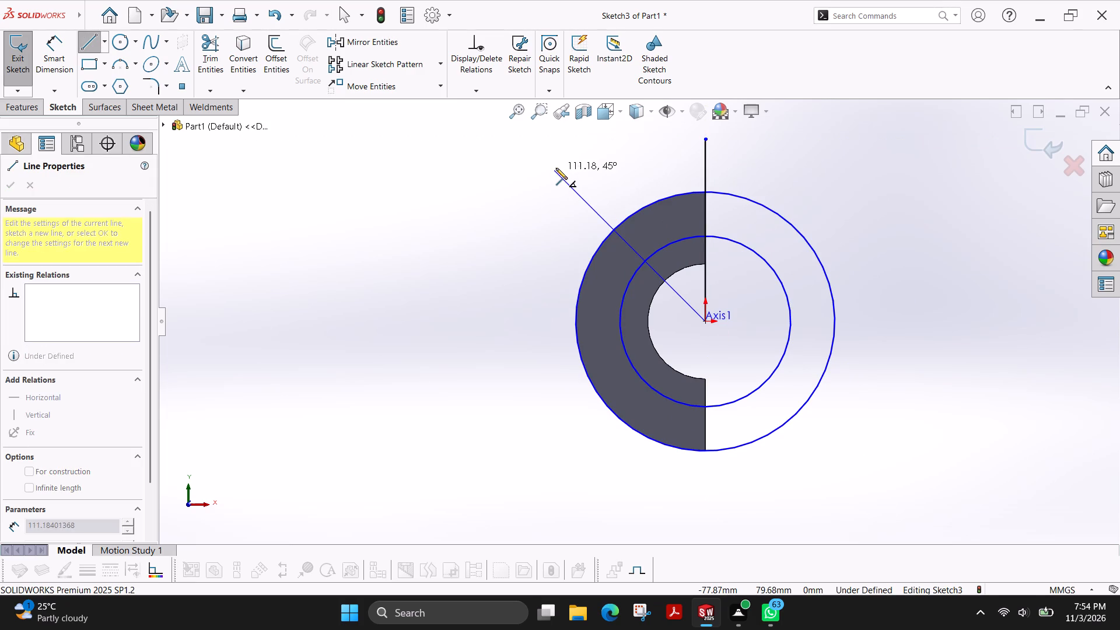
click(565, 143)
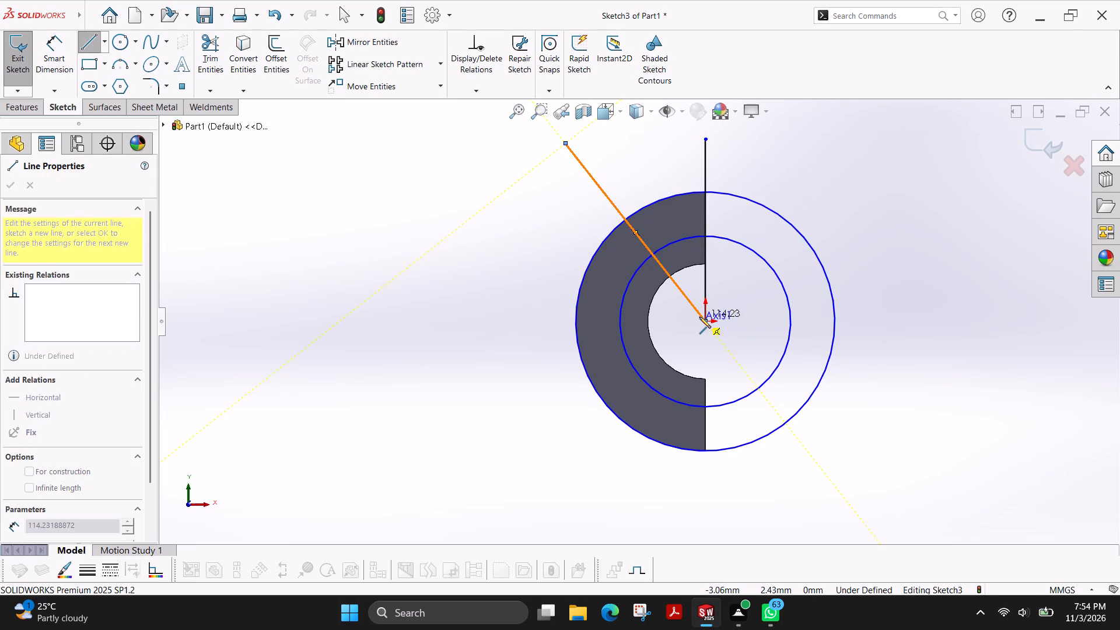
key(Escape)
key(l)
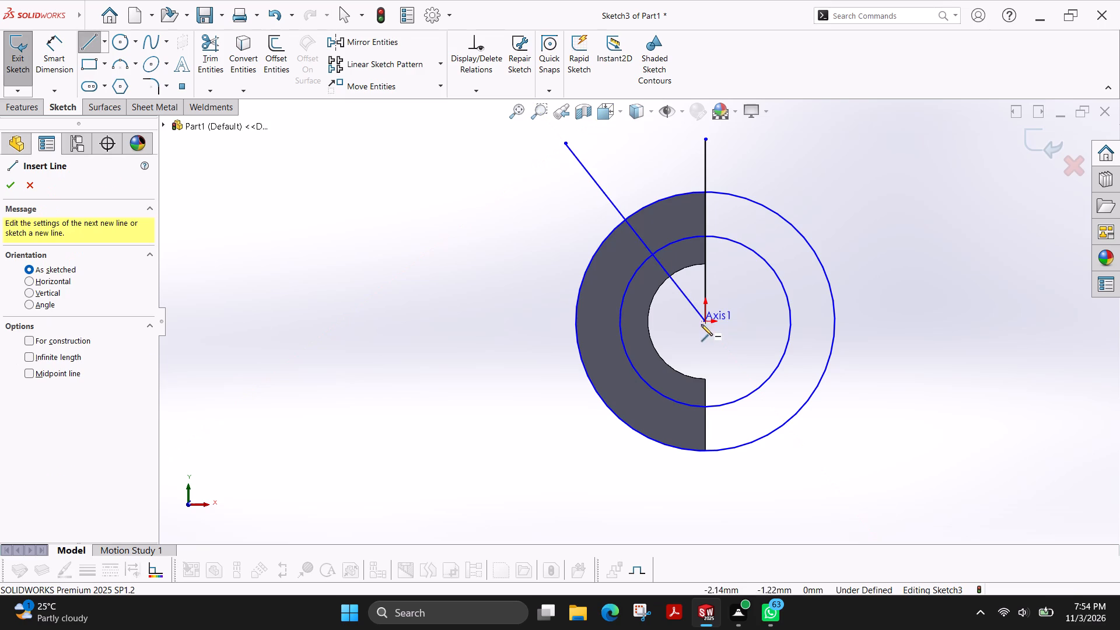
click(705, 319)
click(460, 256)
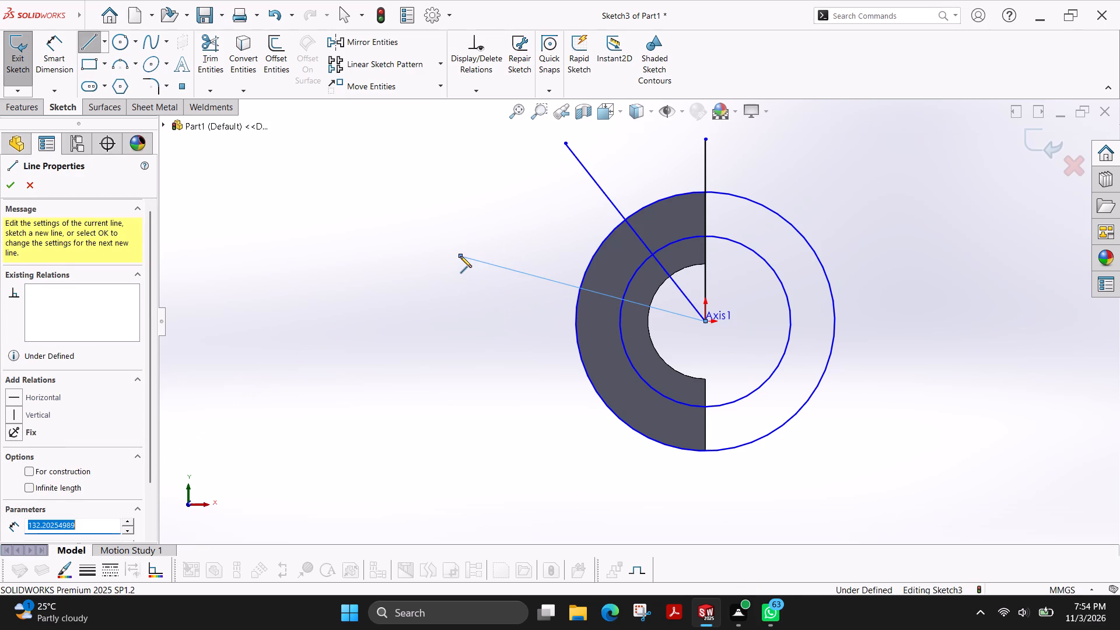
key(Escape)
Dimension the angle between the vertical line and the steep sloped line as 43°.
click(60, 54)
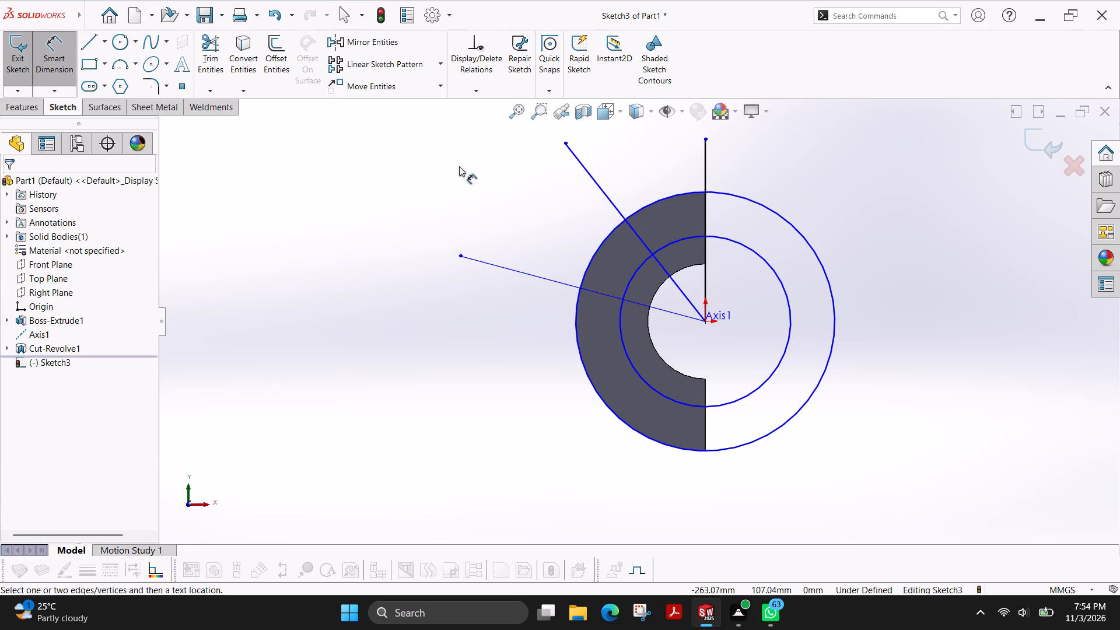
click(703, 162)
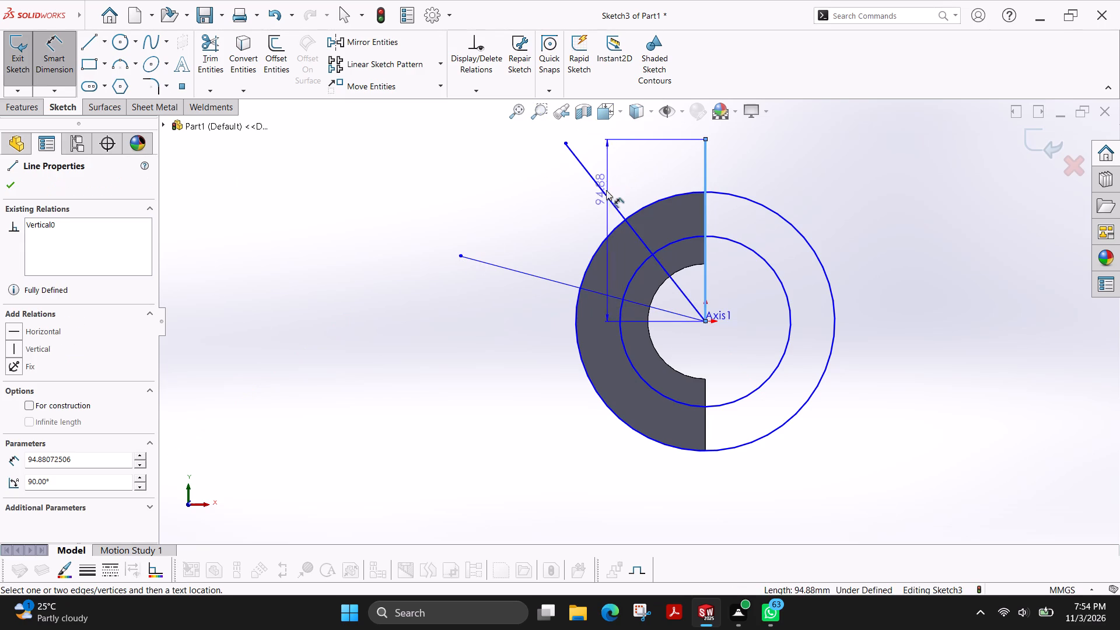
click(604, 192)
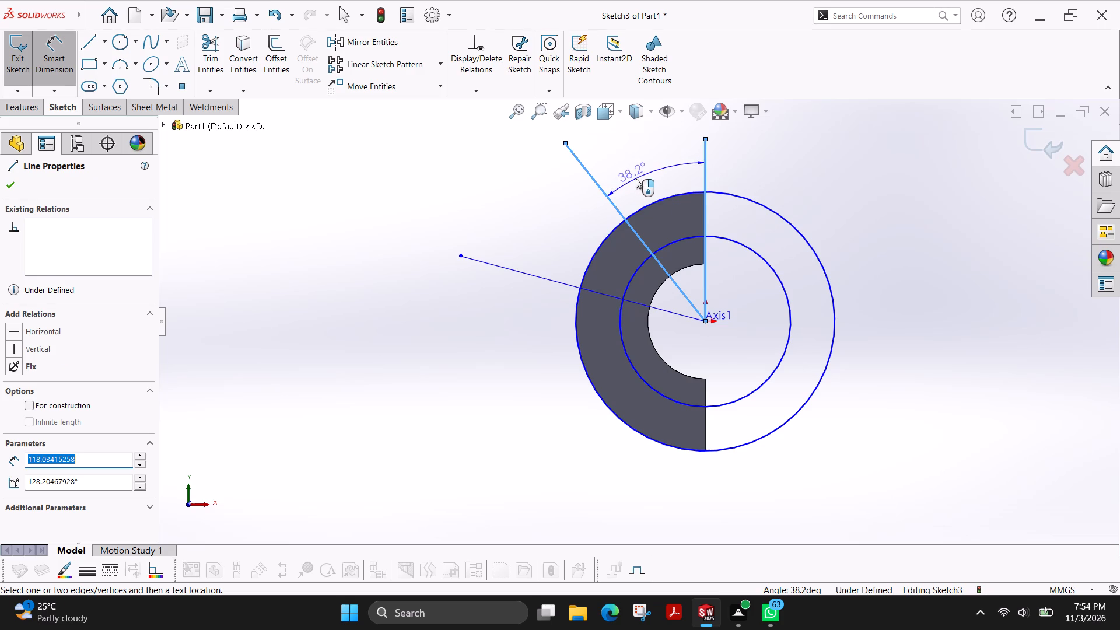
click(636, 178)
text(43)
key(Return)
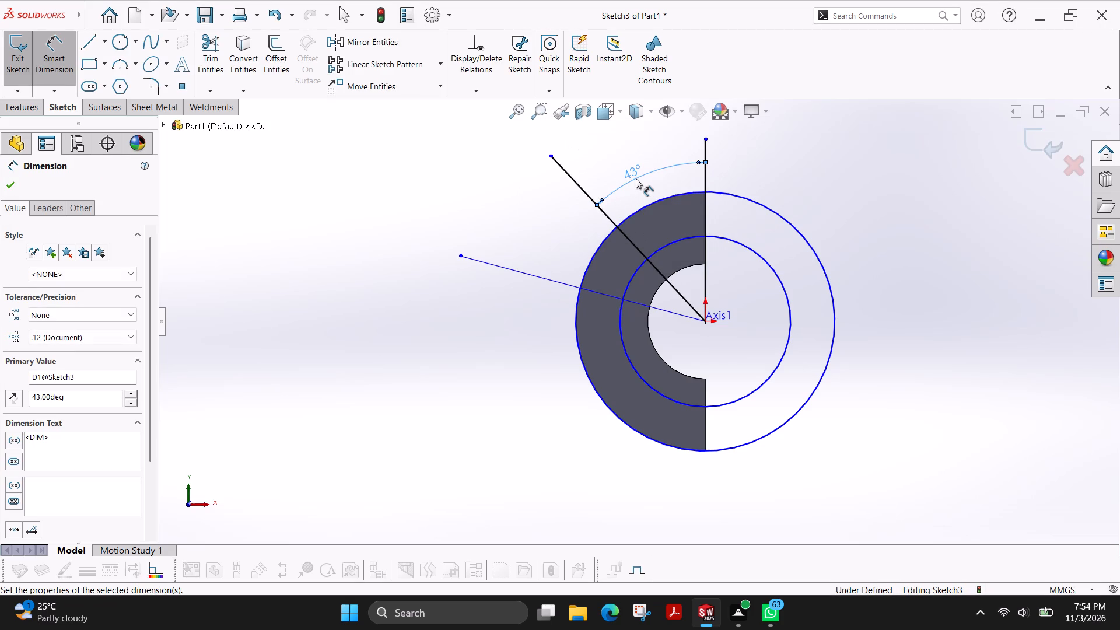
Dimension the angle between the two sloped lines as 32°.
click(573, 183)
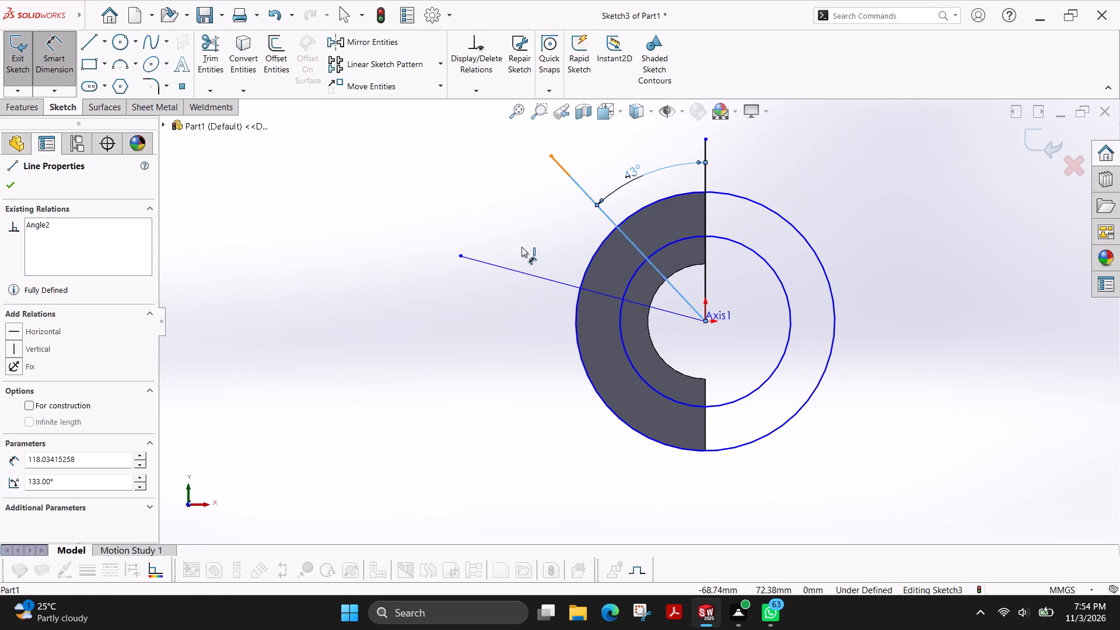
click(508, 272)
click(509, 220)
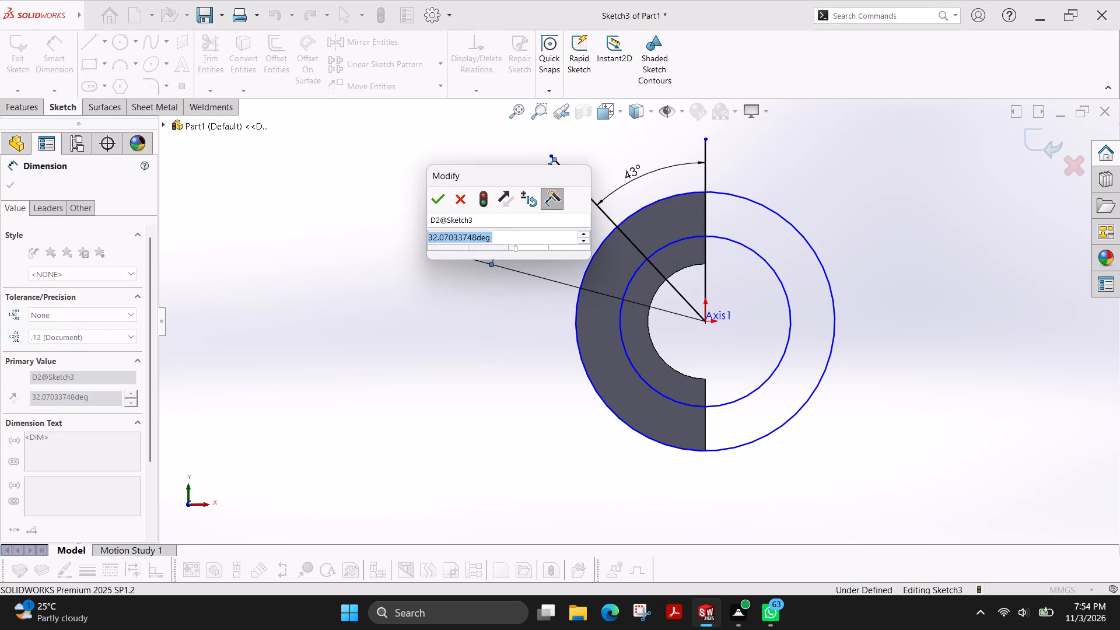
text(32)
key(Return)
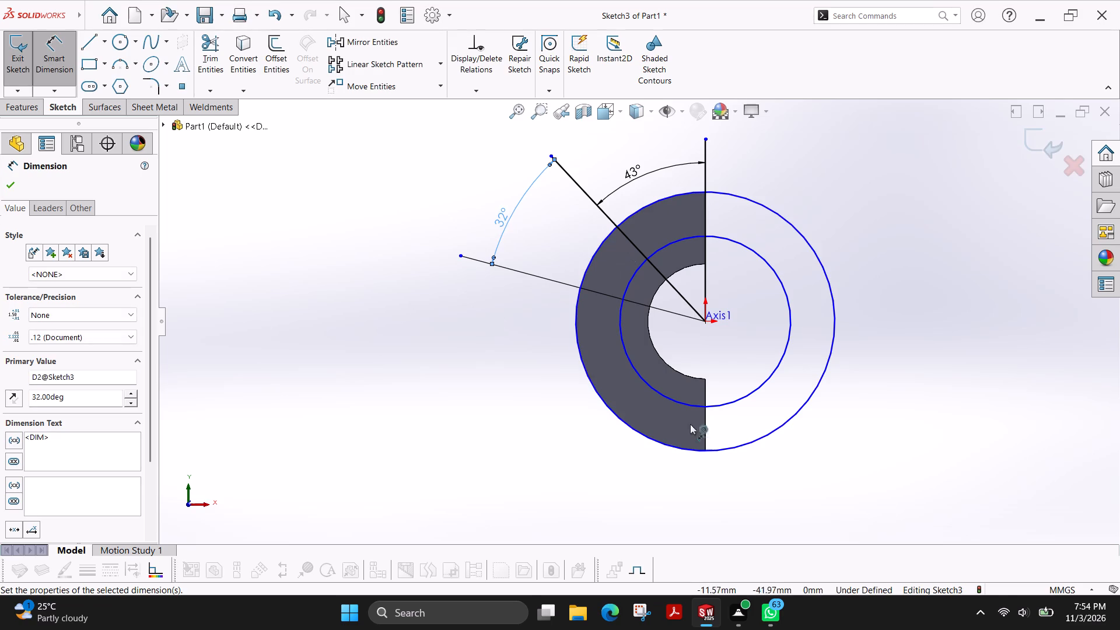
Trim the circles and lines down to the closed ring sector between the two sloped lines, removing the vertical line.
click(201, 61)
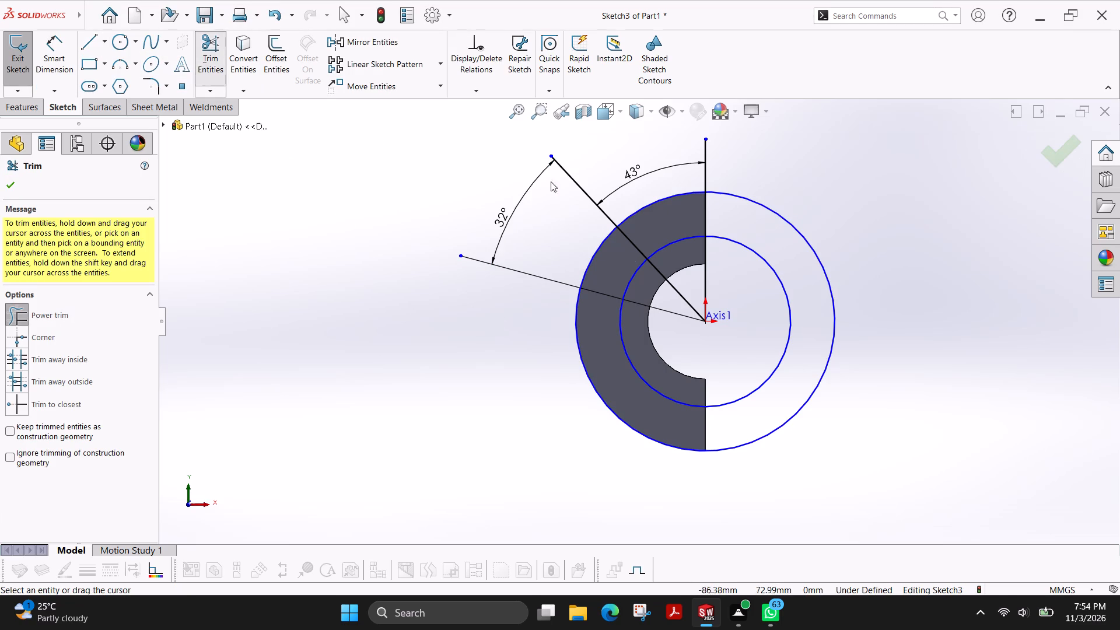
drag(636, 184, 693, 266)
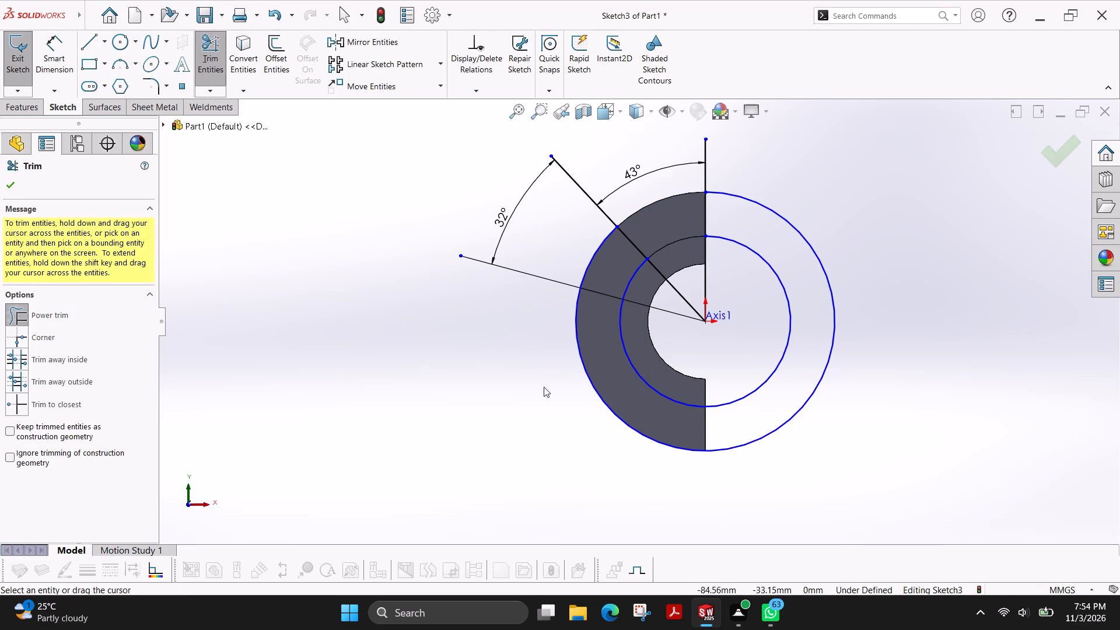
drag(546, 387, 653, 344)
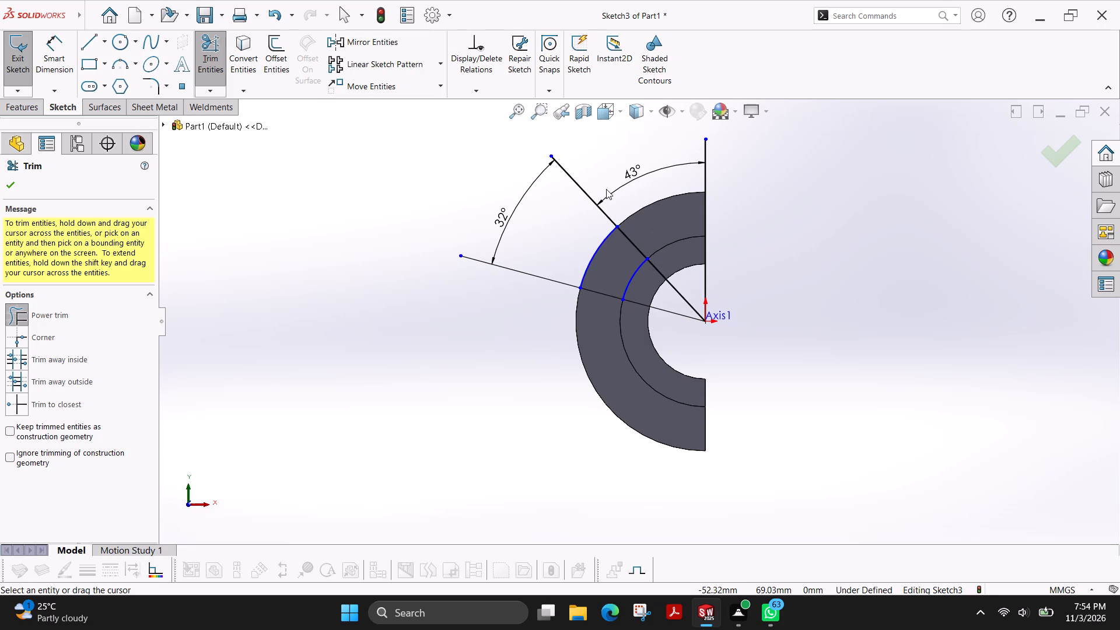
drag(610, 192, 576, 223)
drag(688, 168, 744, 170)
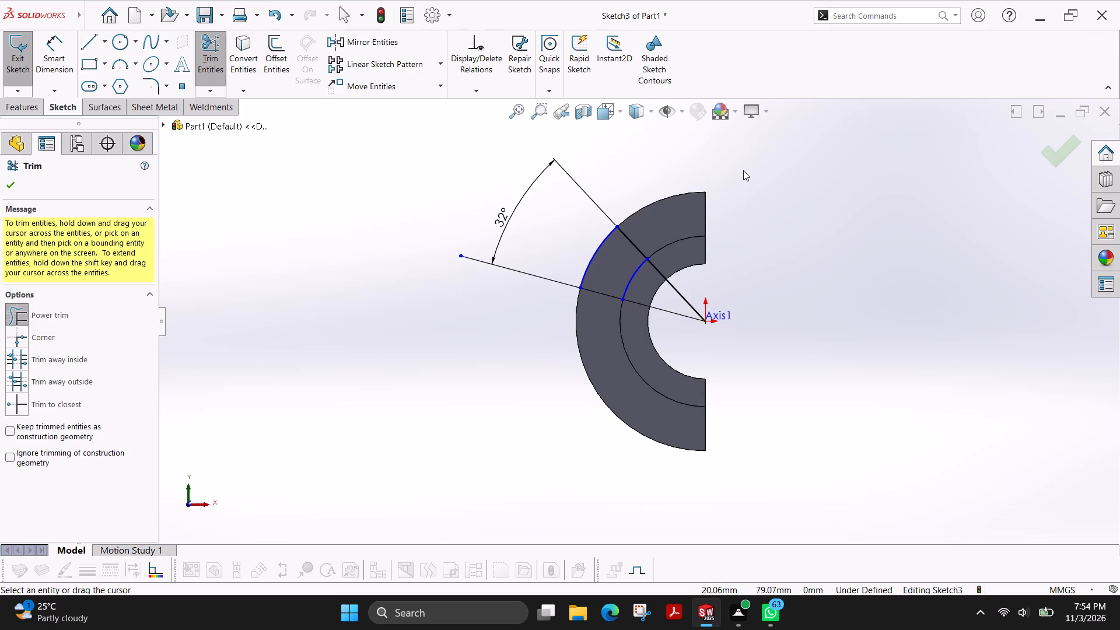
drag(687, 268, 672, 338)
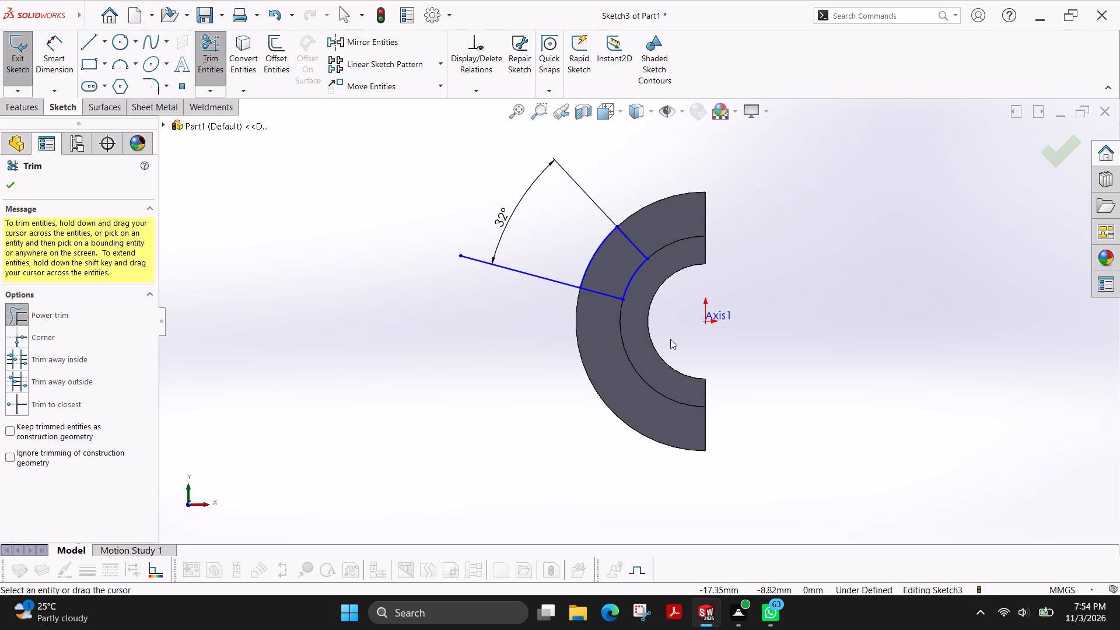
drag(587, 185, 523, 307)
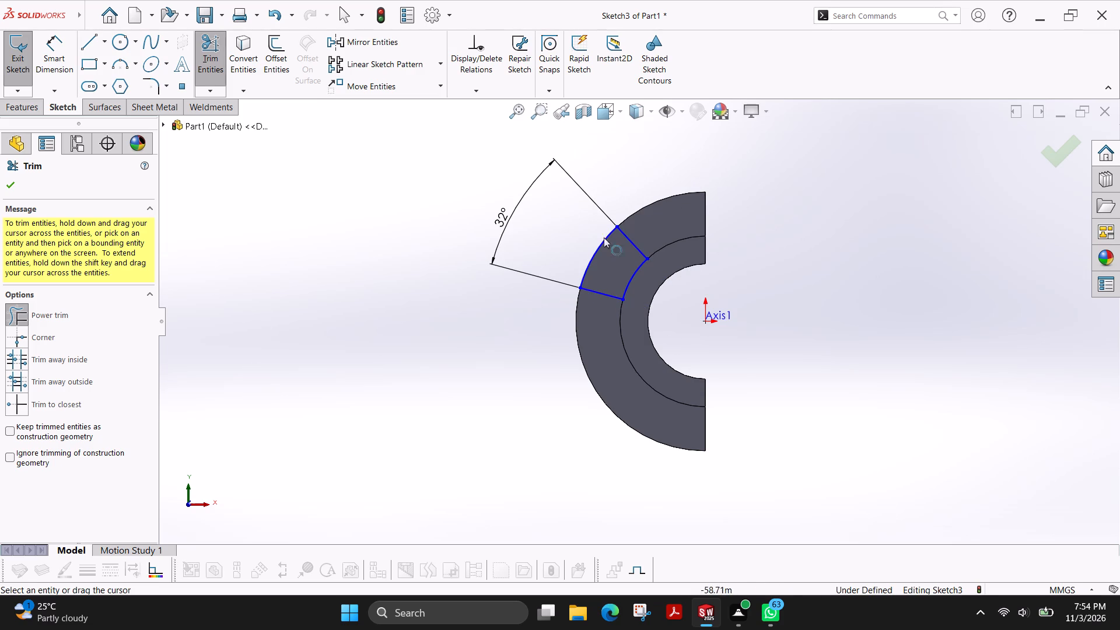
Extrude the ring-sector profile outward from the end face as a 17 mm blind boss, merged with the body.
click(24, 110)
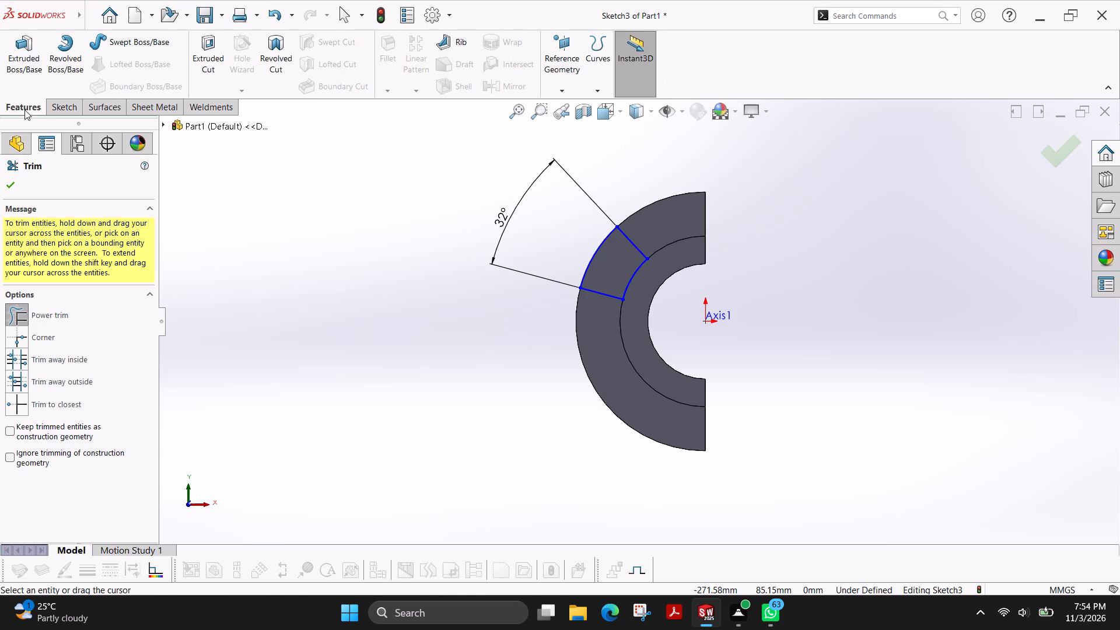
click(29, 63)
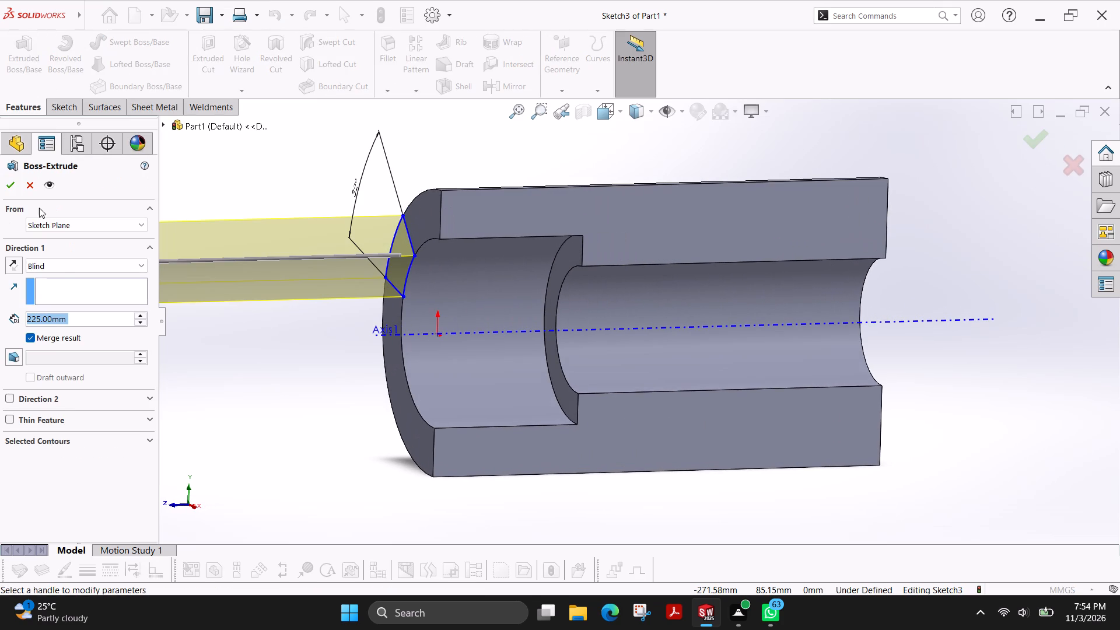
text(17)
key(Return)
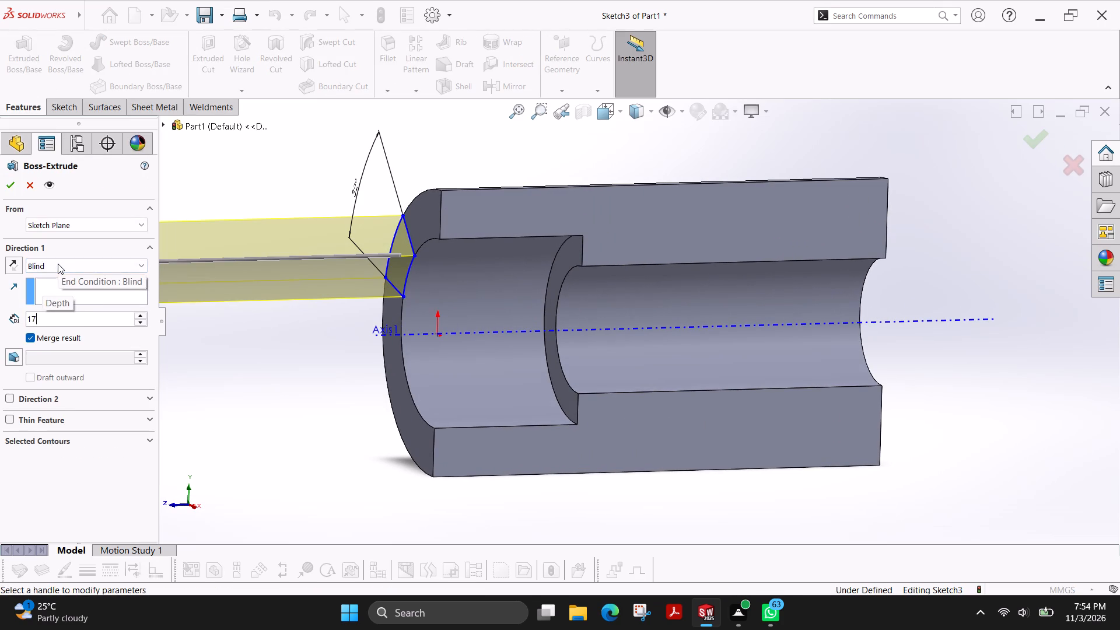
click(10, 183)
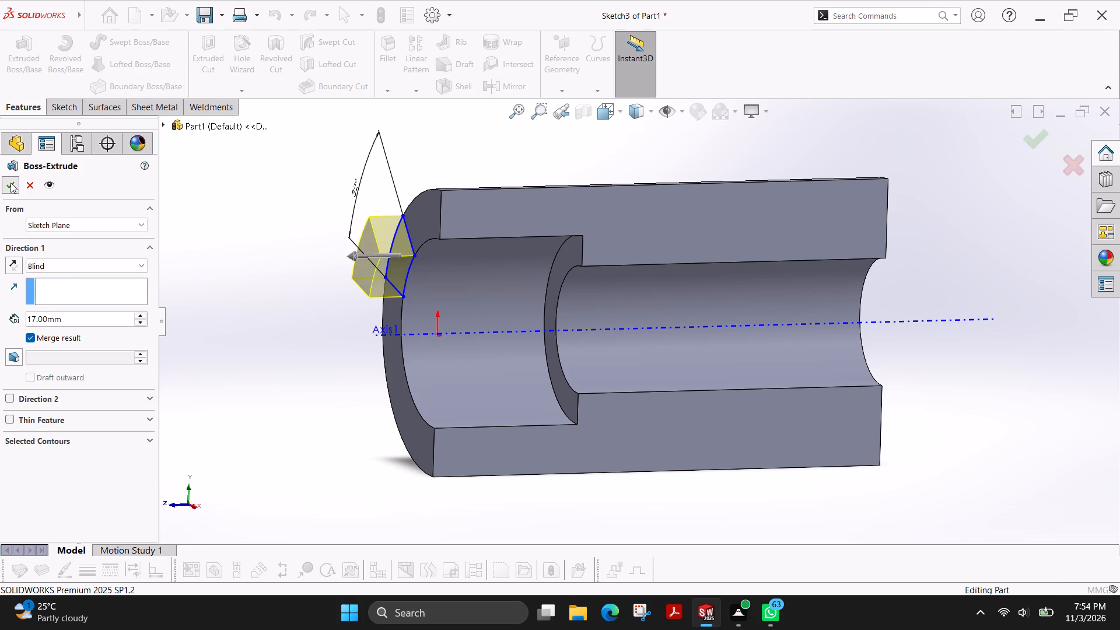
key(Escape)
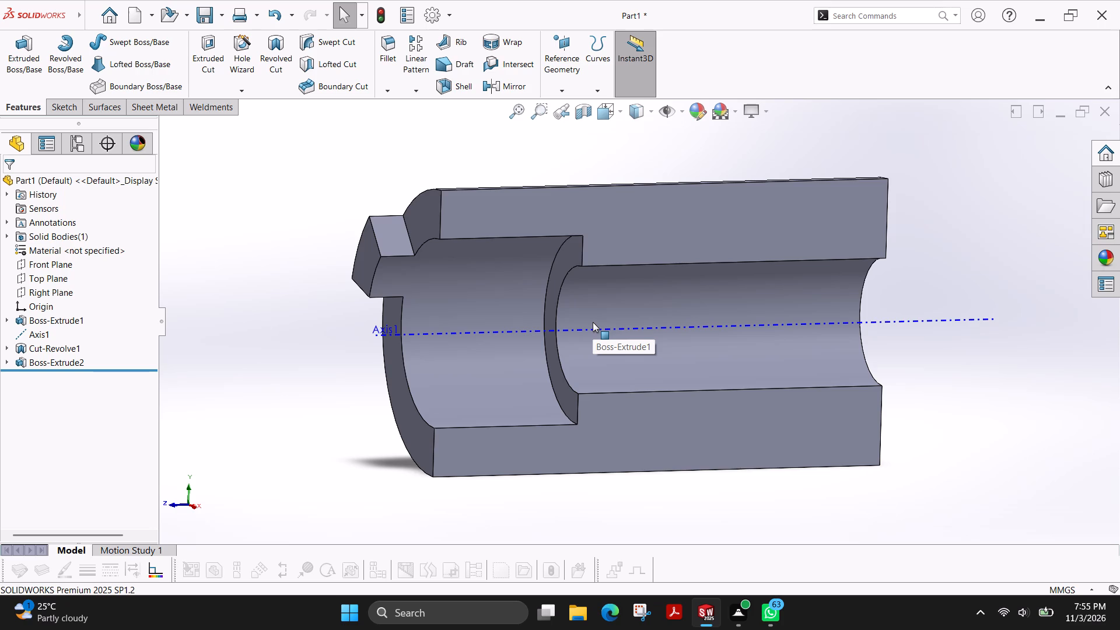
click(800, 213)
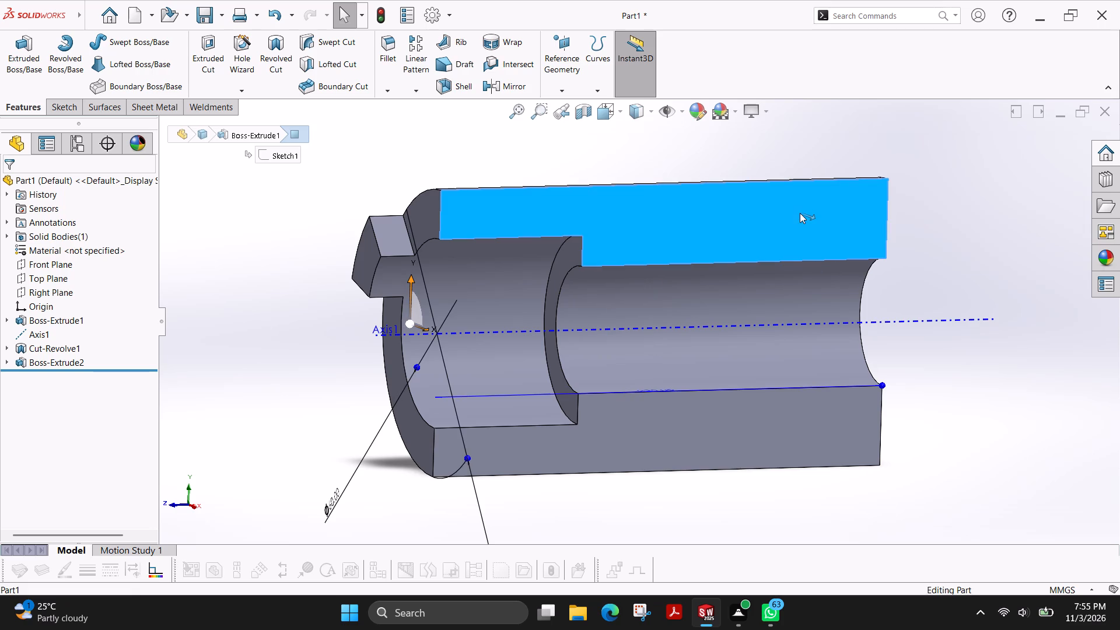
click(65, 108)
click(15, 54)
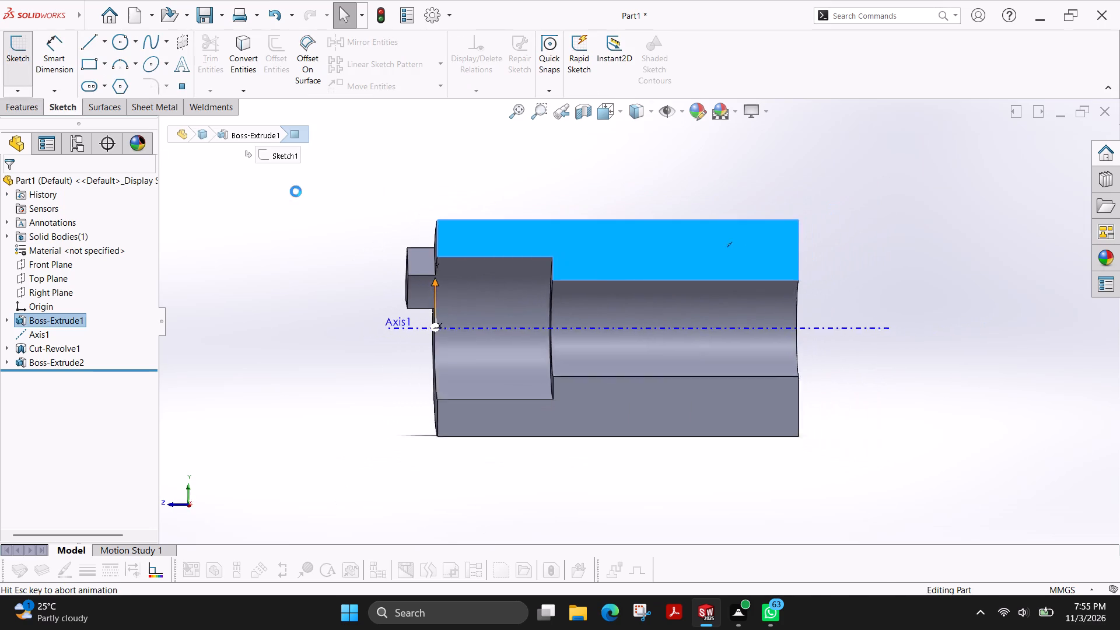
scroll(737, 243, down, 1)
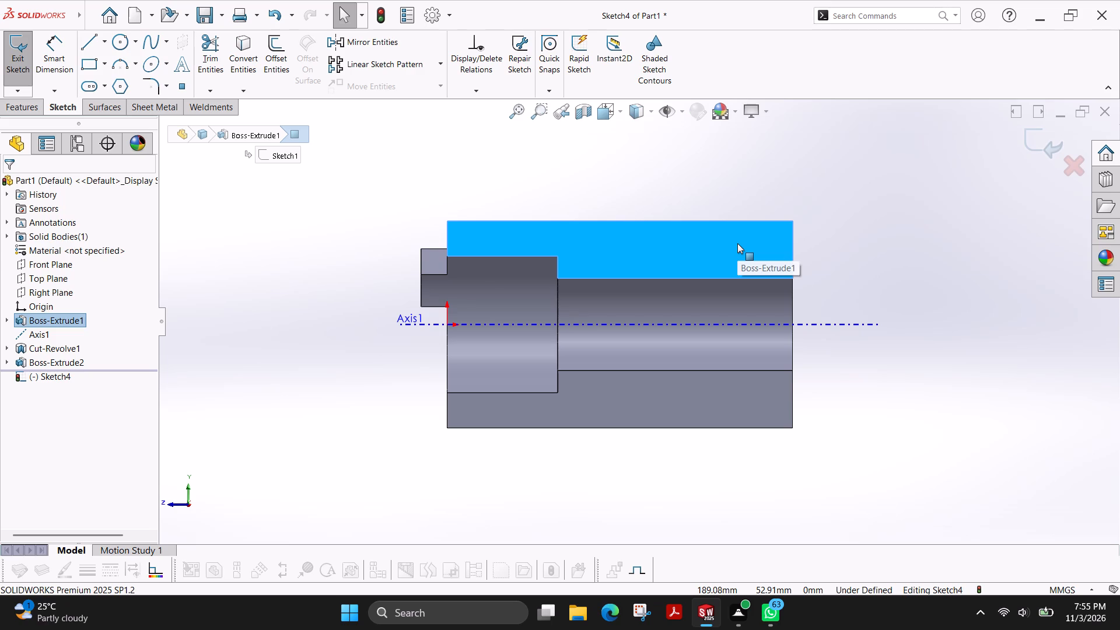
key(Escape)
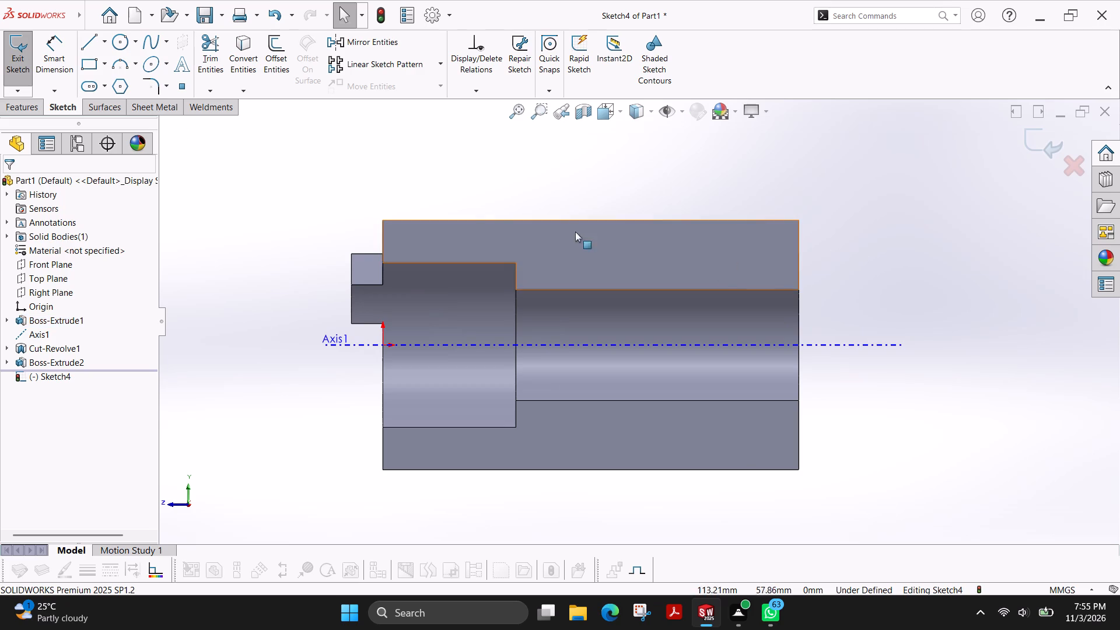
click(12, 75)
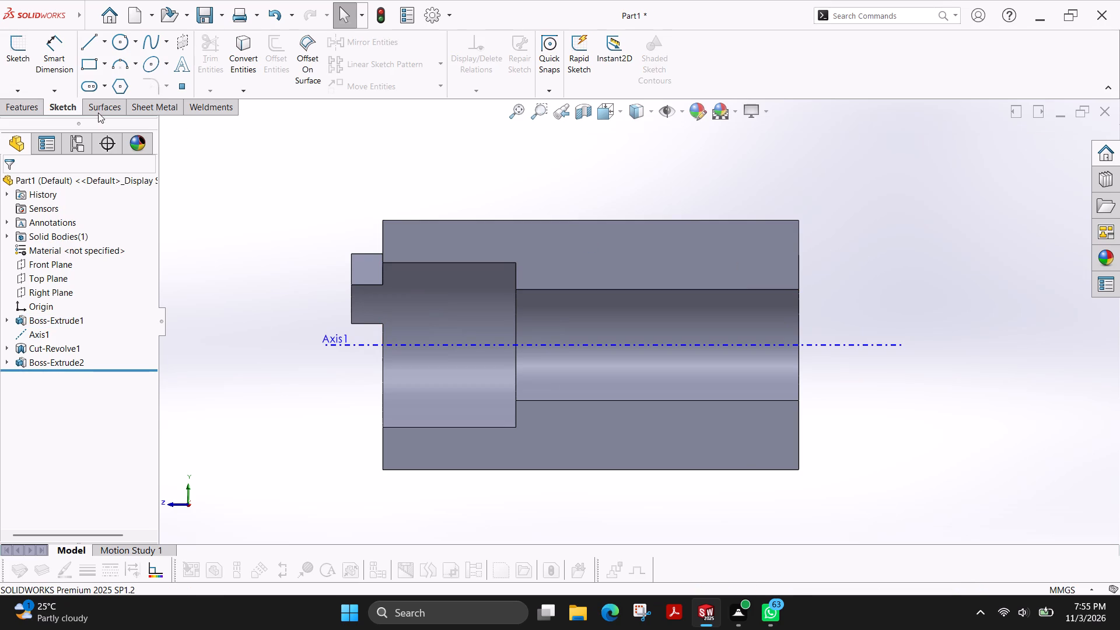
Sketch a corner rectangle about 13 by 22 mm on the Top Plane, with one side on Axis1 near the body's plain end.
click(7, 61)
click(165, 126)
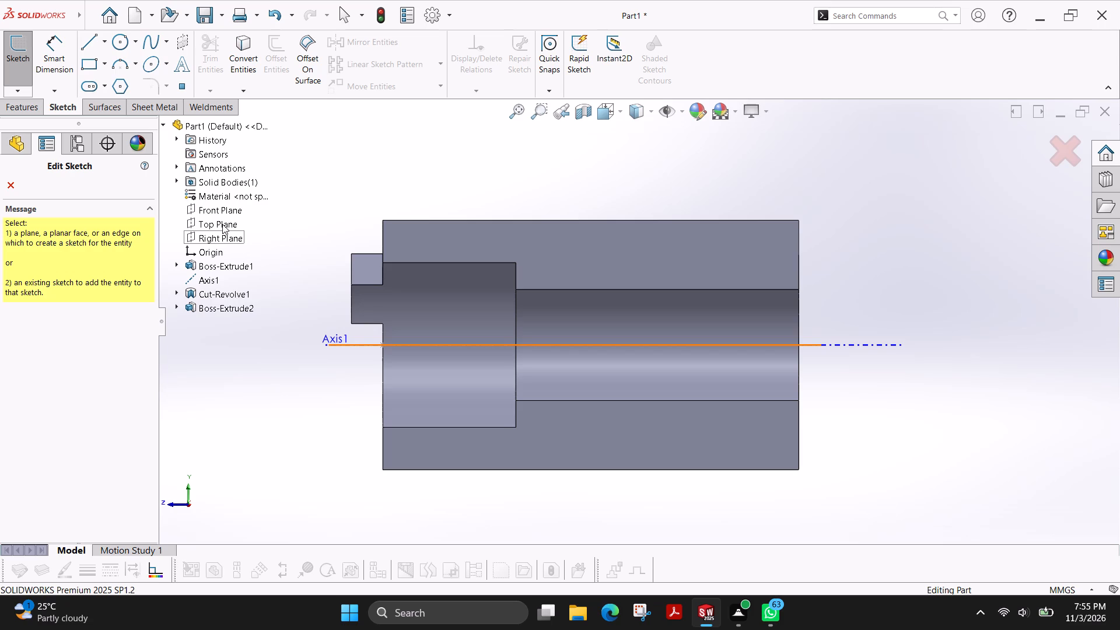
click(222, 224)
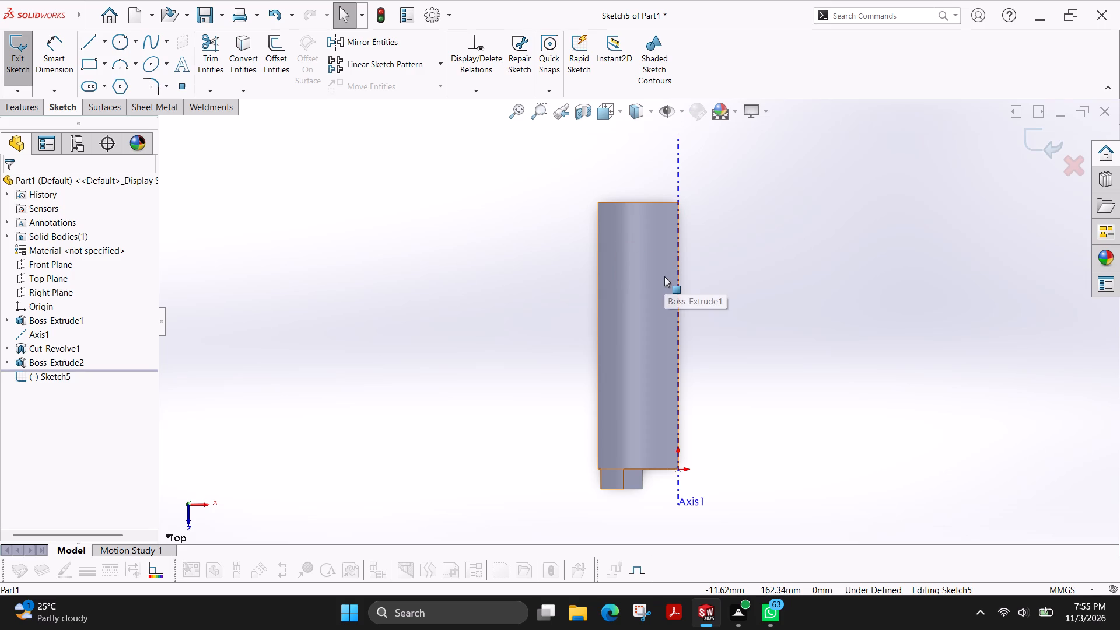
scroll(664, 276, down, 2)
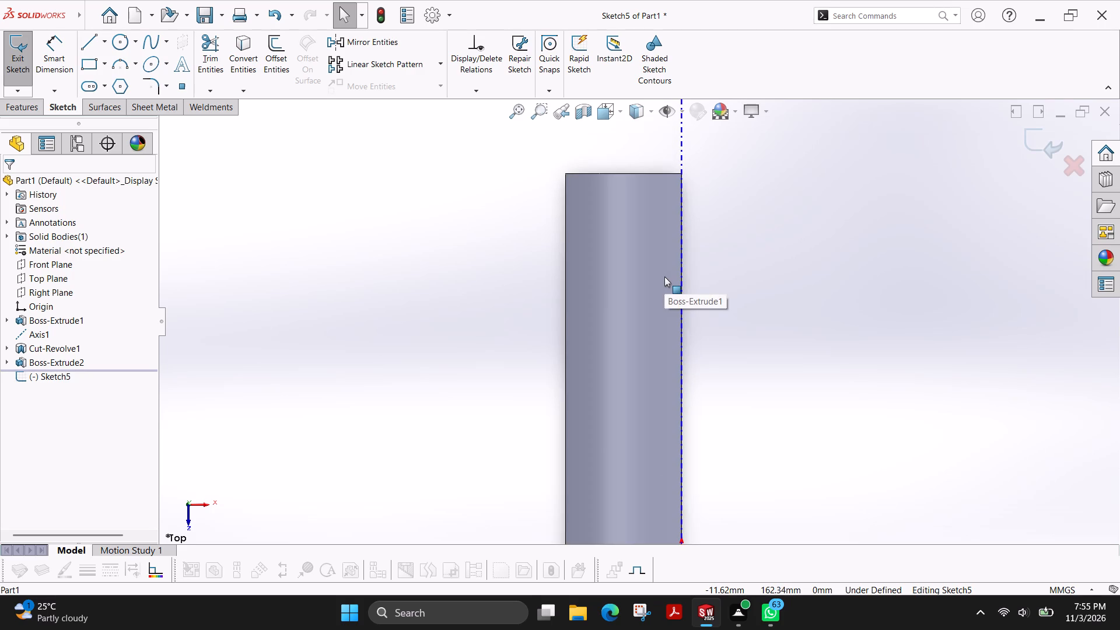
click(96, 62)
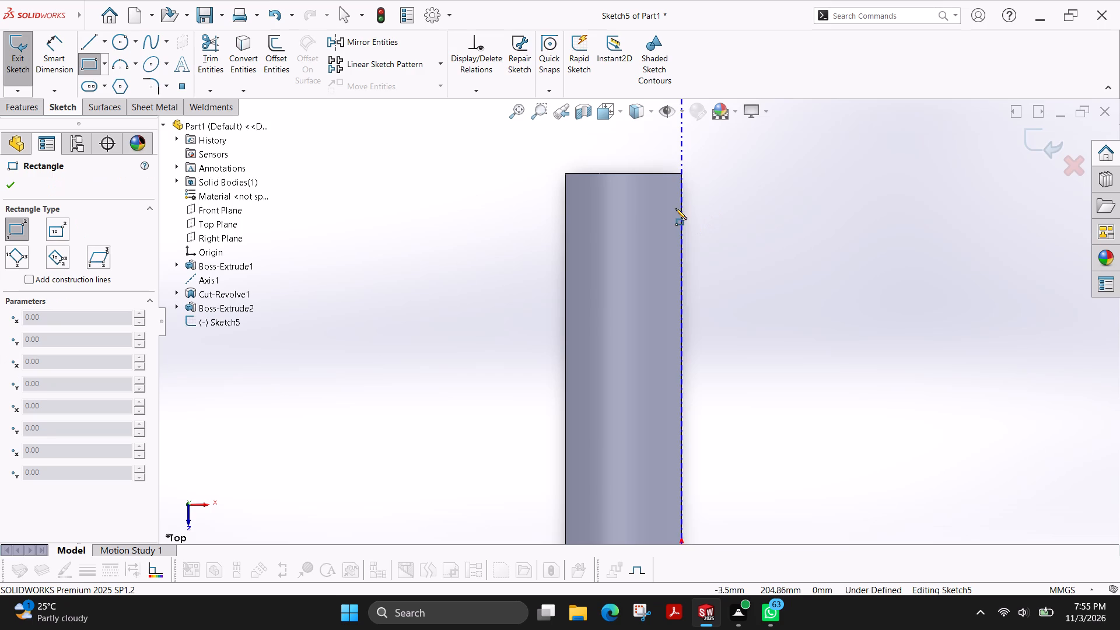
click(680, 209)
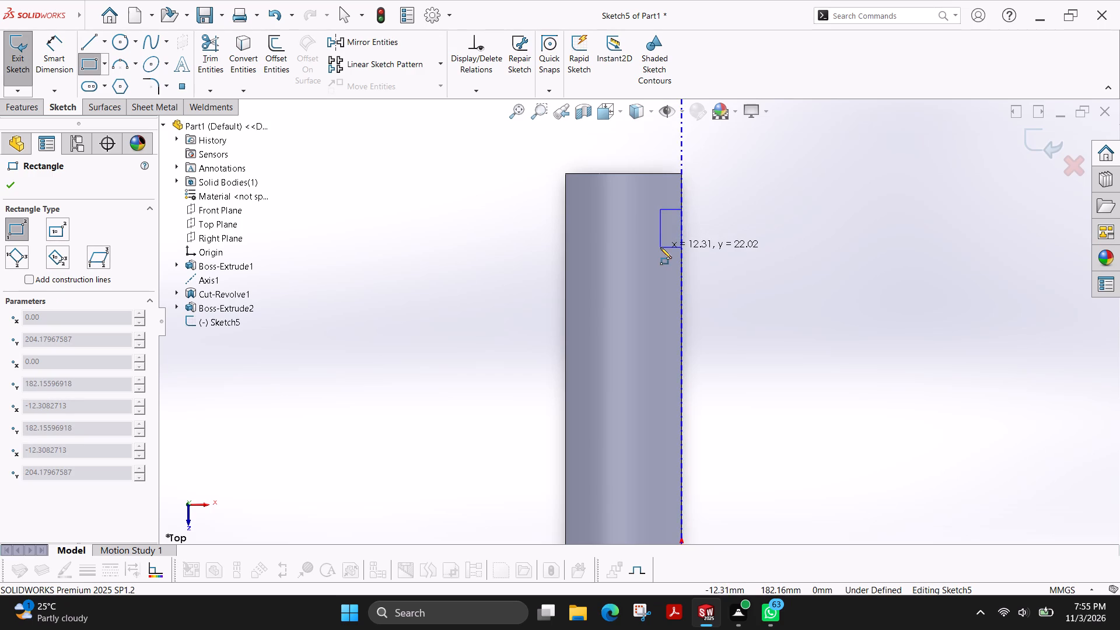
click(659, 247)
Dimension the rectangle's width across from the axis as 20 mm.
click(54, 54)
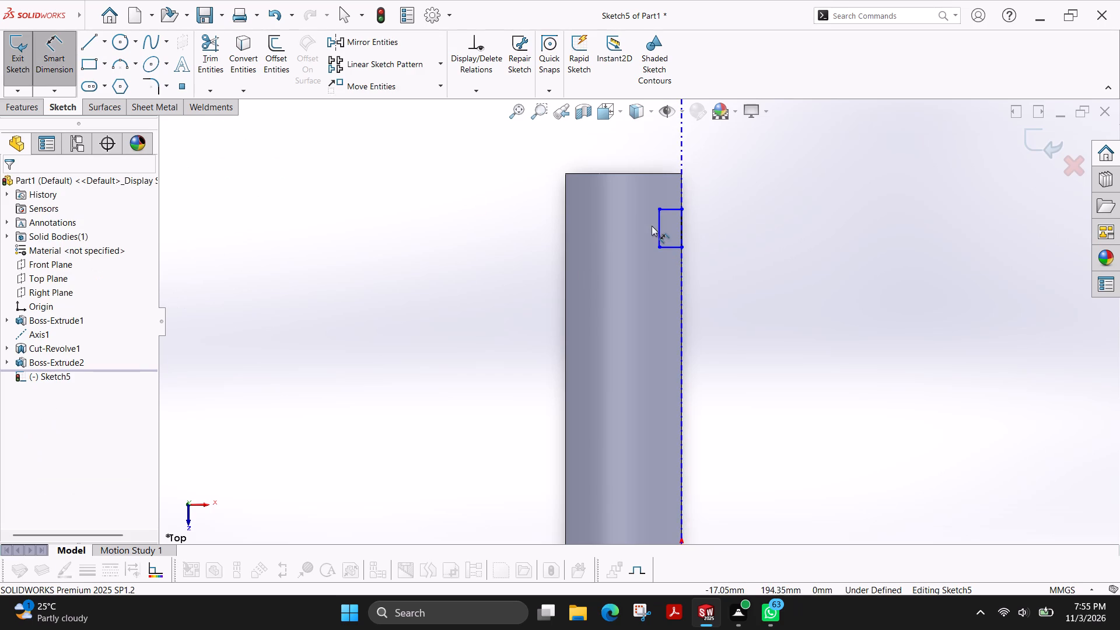
click(673, 211)
scroll(671, 151, up, 1)
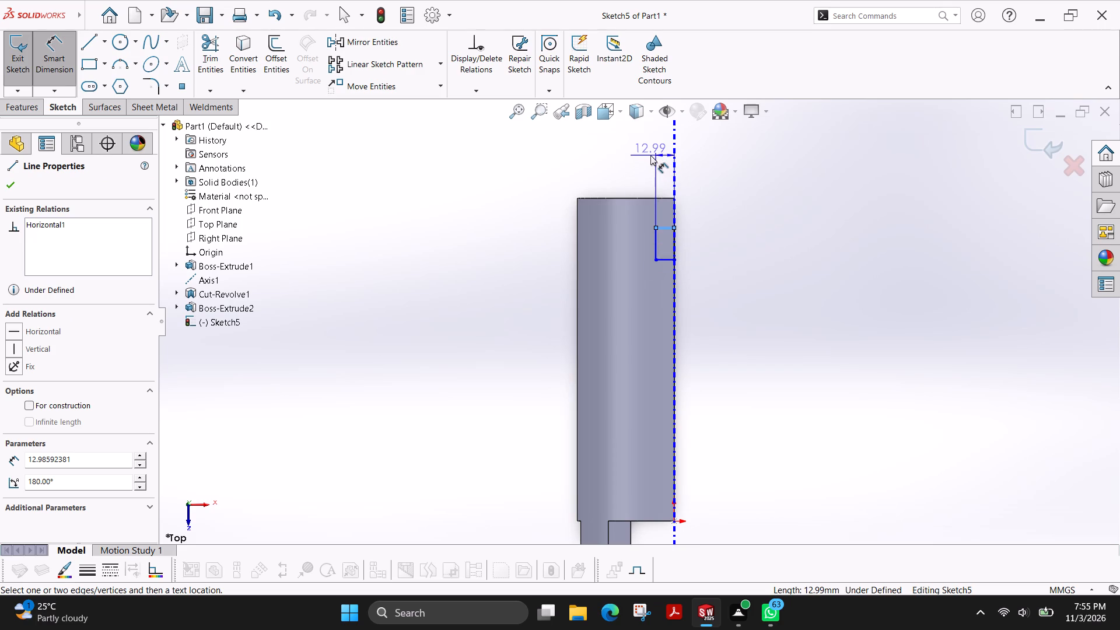
click(649, 155)
text(20)
key(Return)
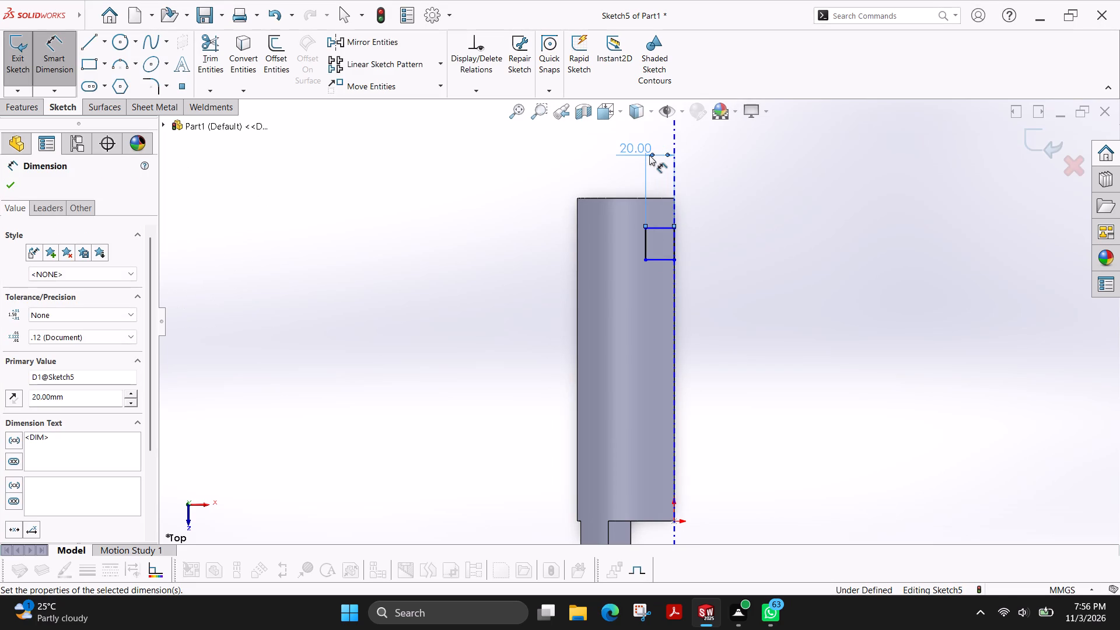
Dimension the distance between the body's plain end edge and the rectangle's nearer side as 35 mm.
click(663, 228)
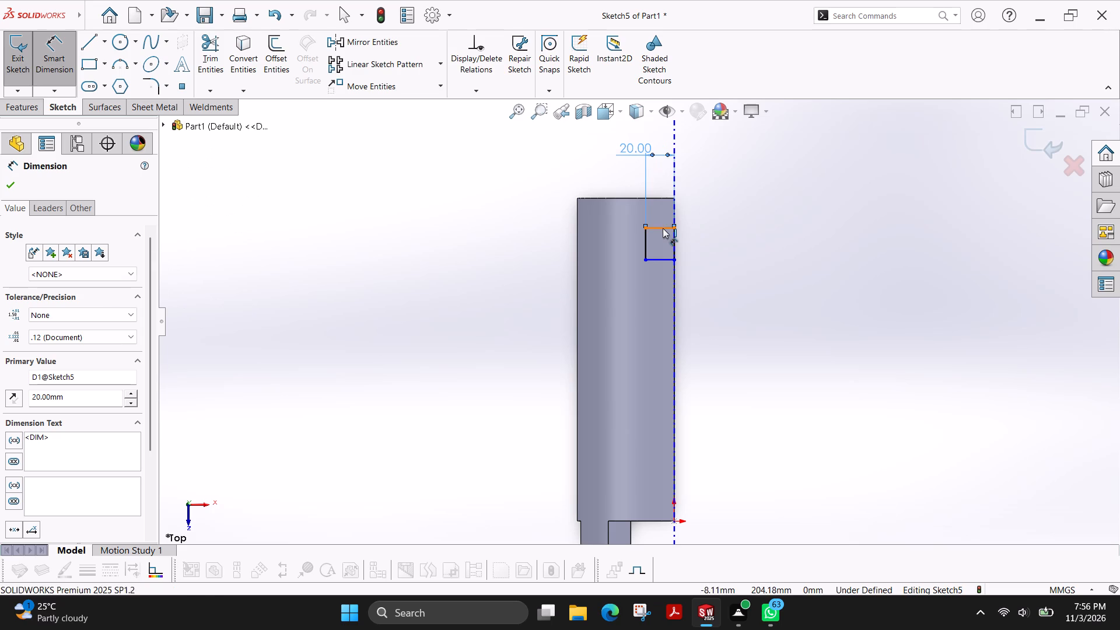
click(661, 198)
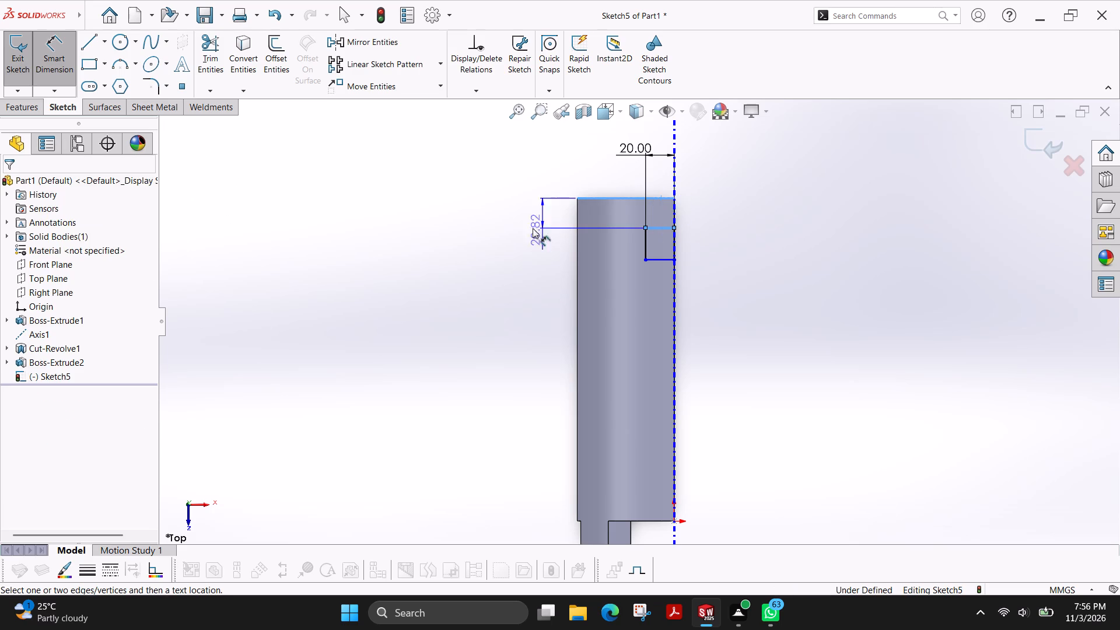
click(508, 221)
text(35)
key(Return)
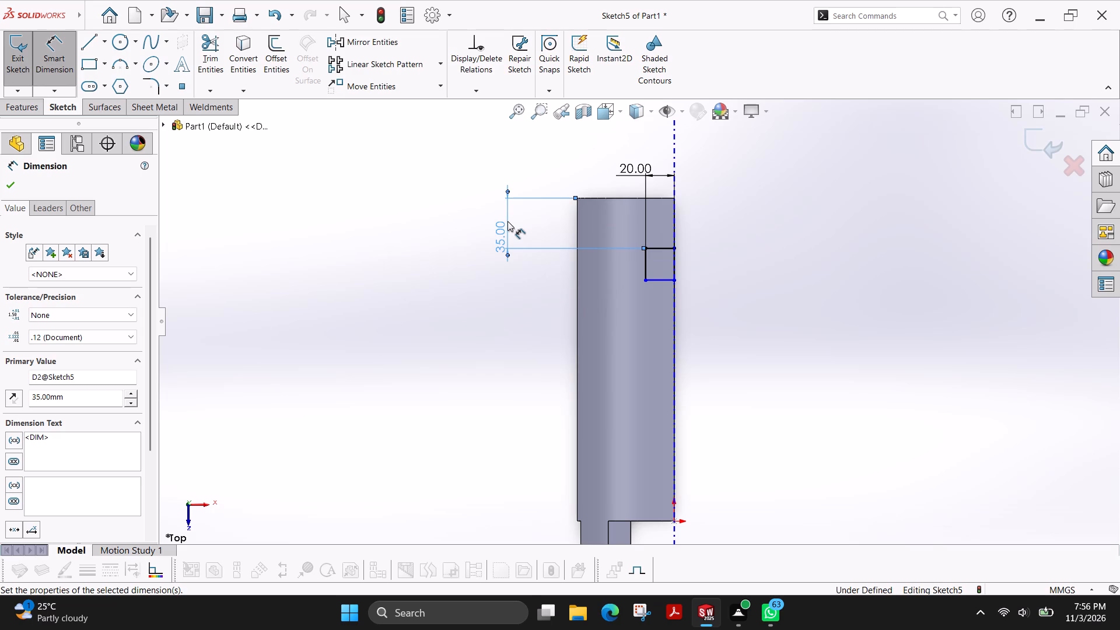
Dimension the distance from the rectangle's other short side to the body's tooth-end edge as 72+20 mm.
scroll(508, 221, up, 1)
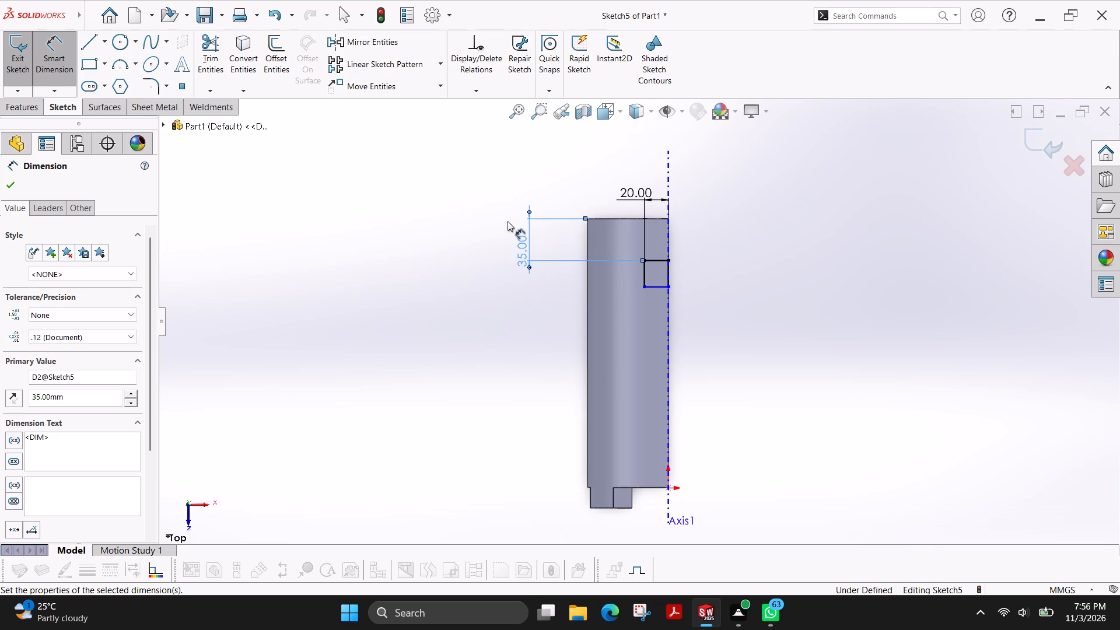
click(653, 287)
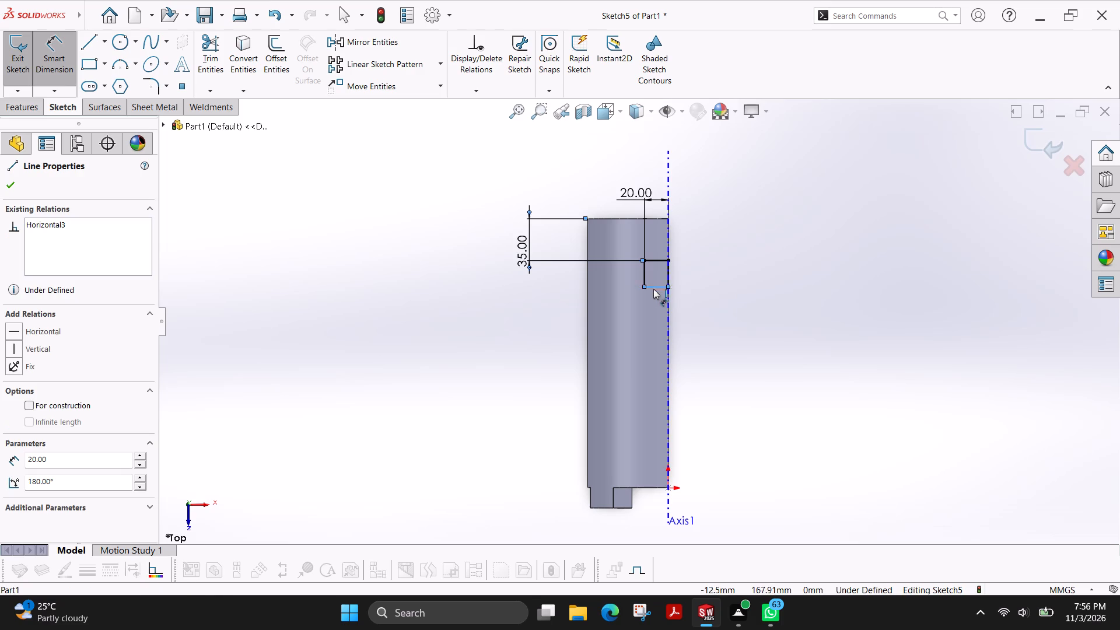
click(651, 488)
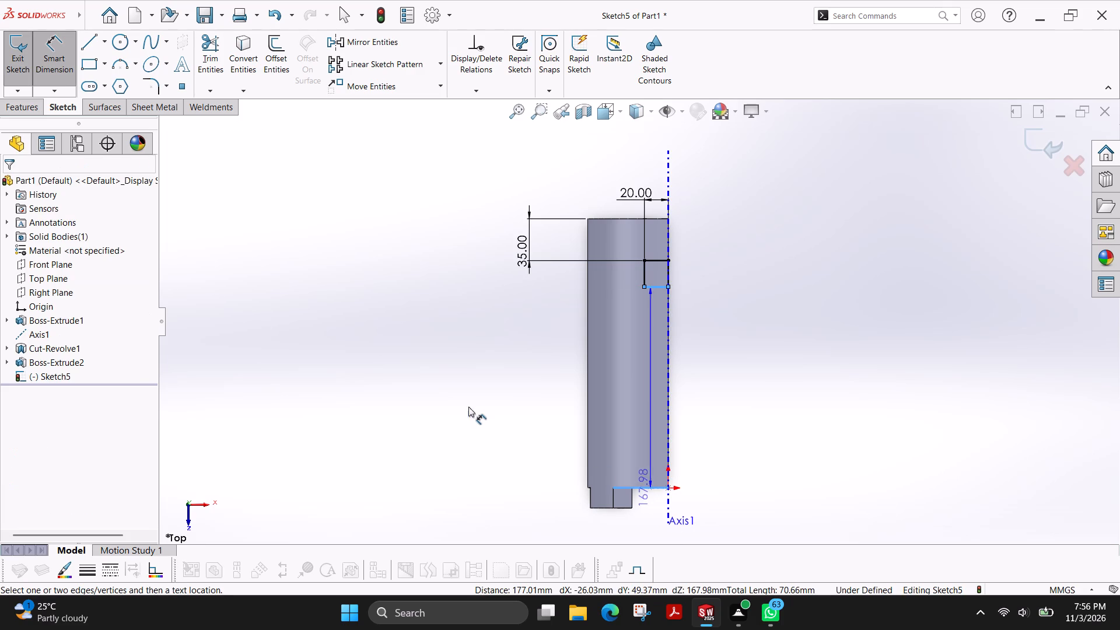
click(470, 400)
text(72+)
text(20)
key(Return)
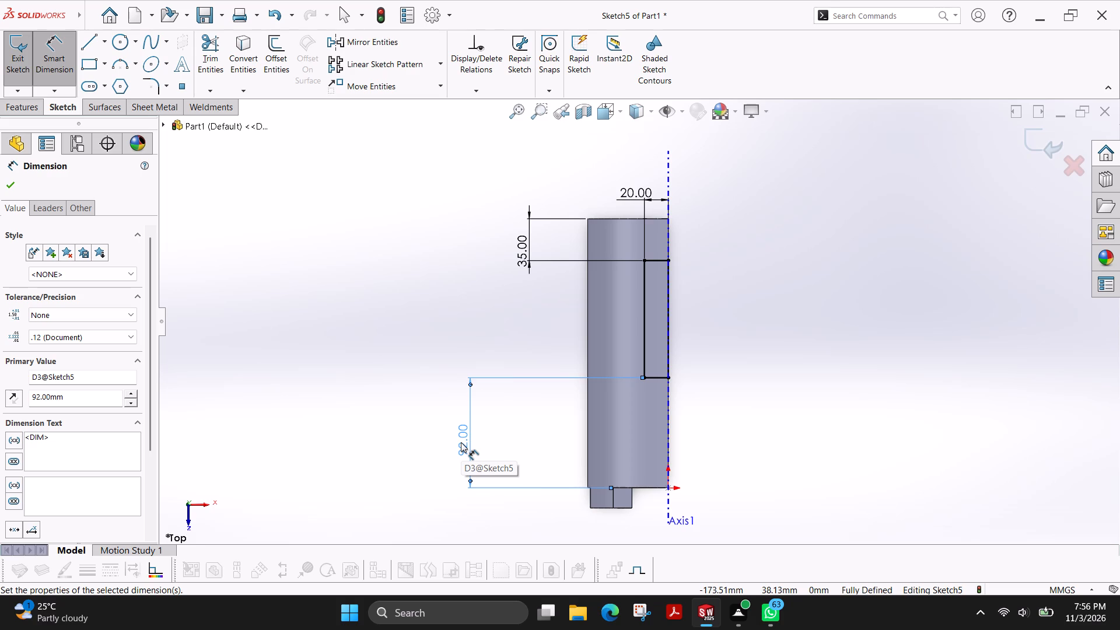
Add a driven reference dimension for the body's overall length between its two end edges.
click(624, 218)
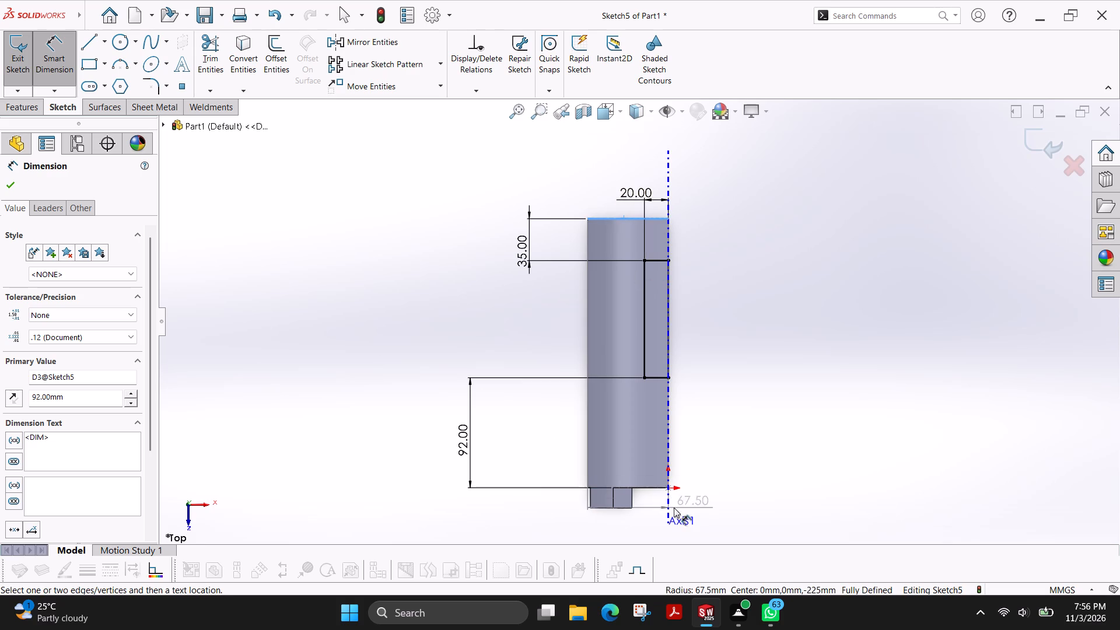
click(649, 487)
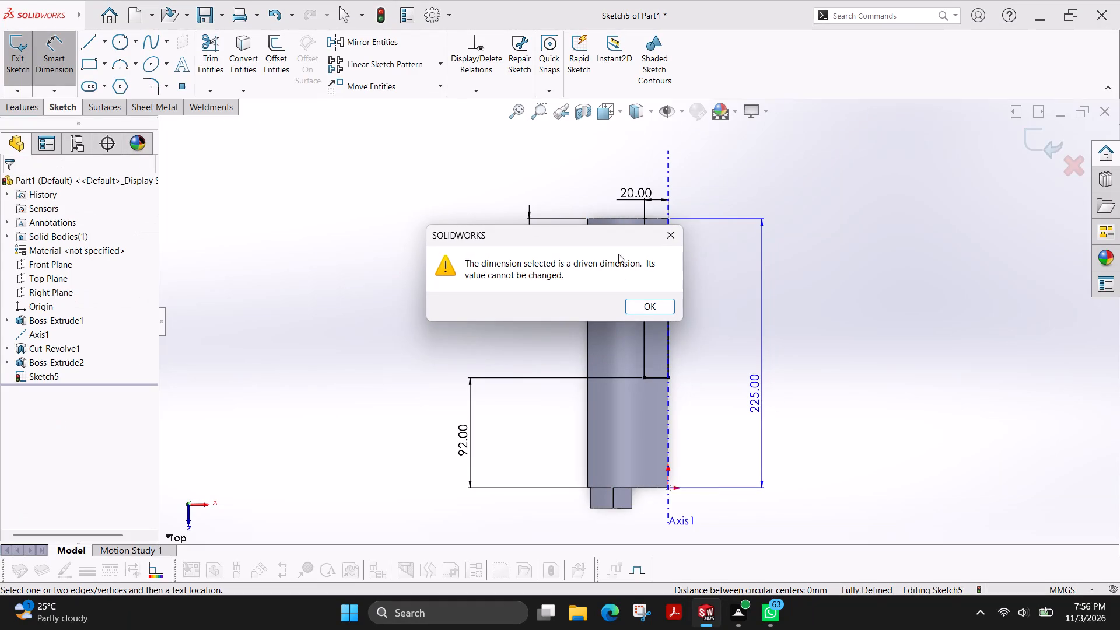
click(669, 234)
Set the distance from the rectangle to the tooth-end edge to 72+20+35, i.e. 127 mm.
double_click(457, 445)
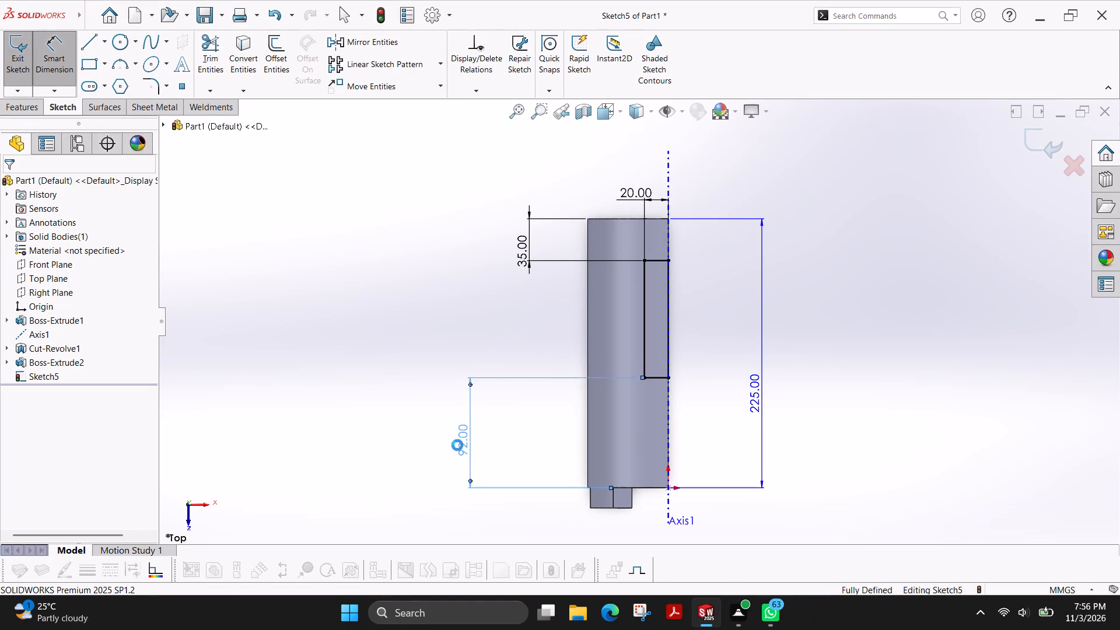
text(72)
text(+20+35)
key(Return)
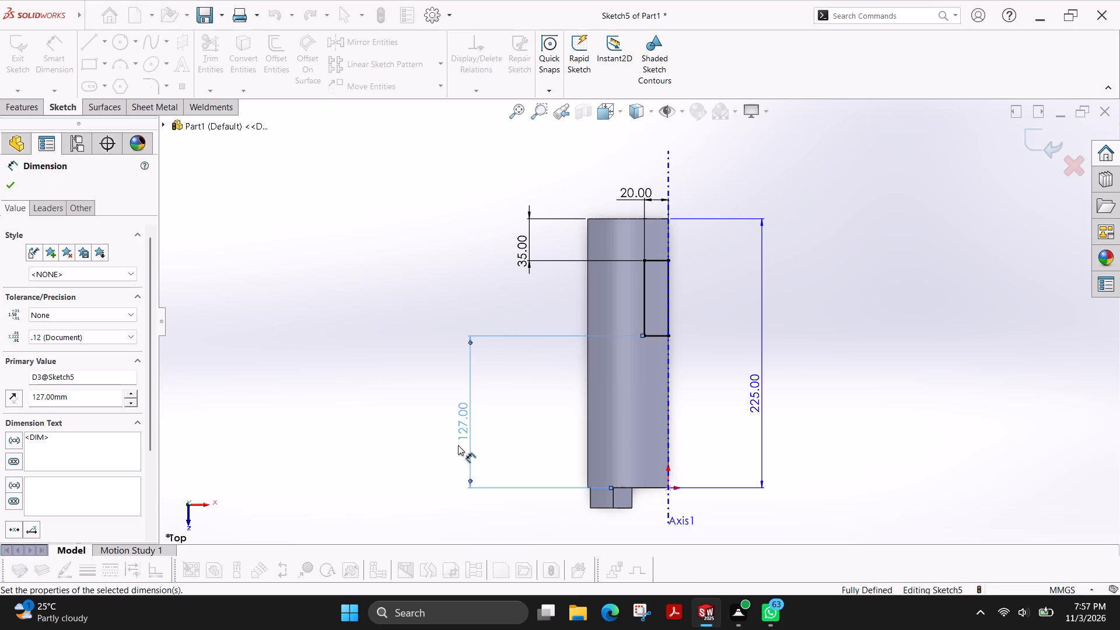
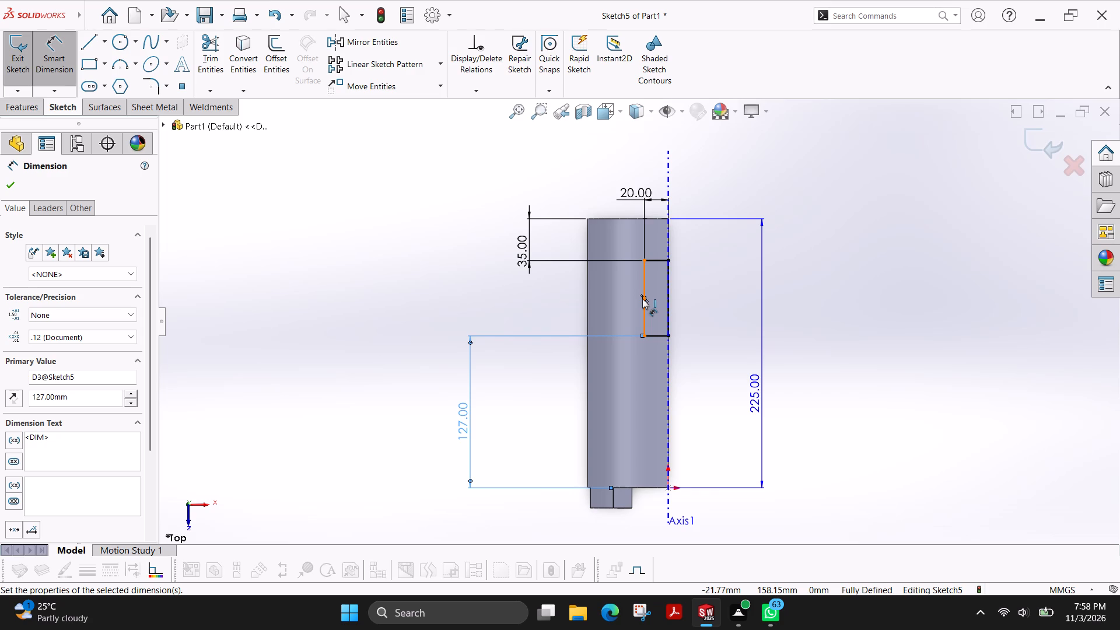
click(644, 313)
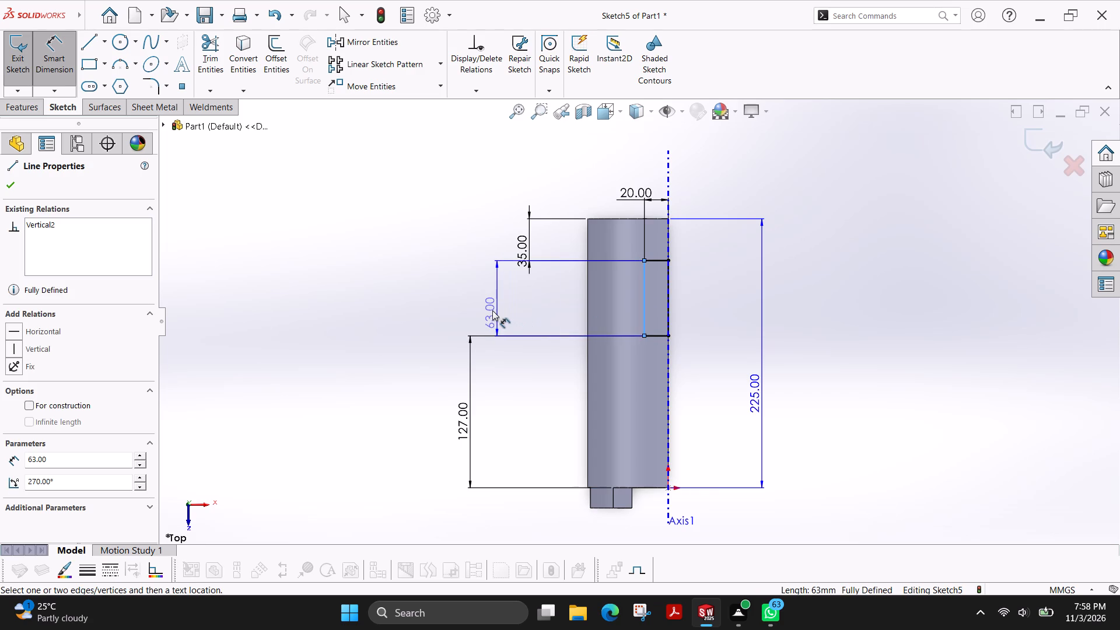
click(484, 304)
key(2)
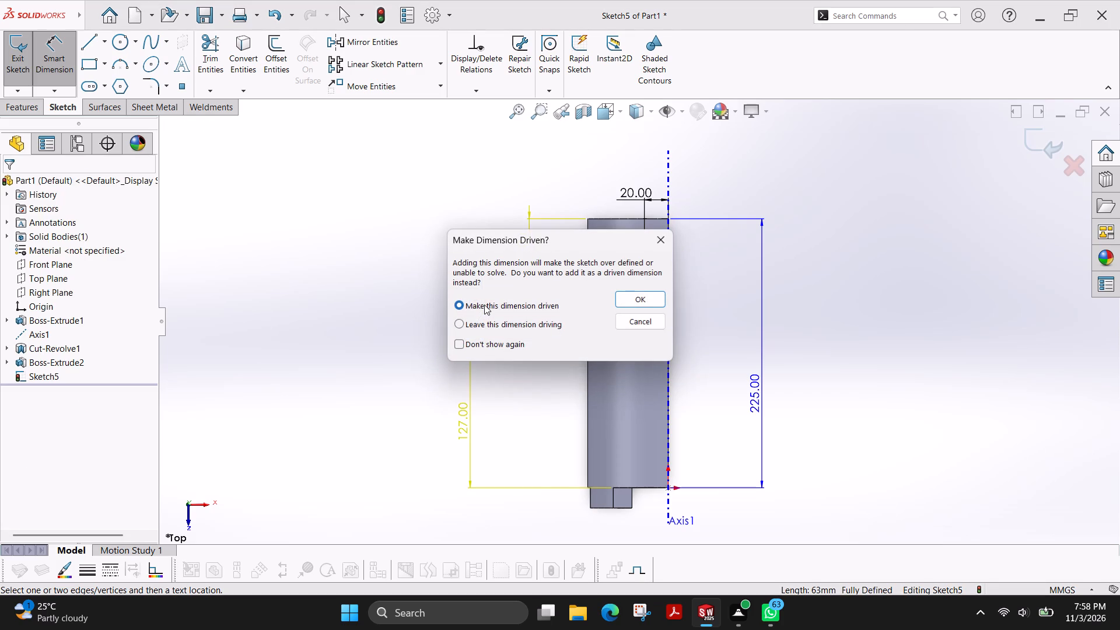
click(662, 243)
Delete the 127 mm dimension between the rectangle and the body's tooth-end edge.
click(463, 410)
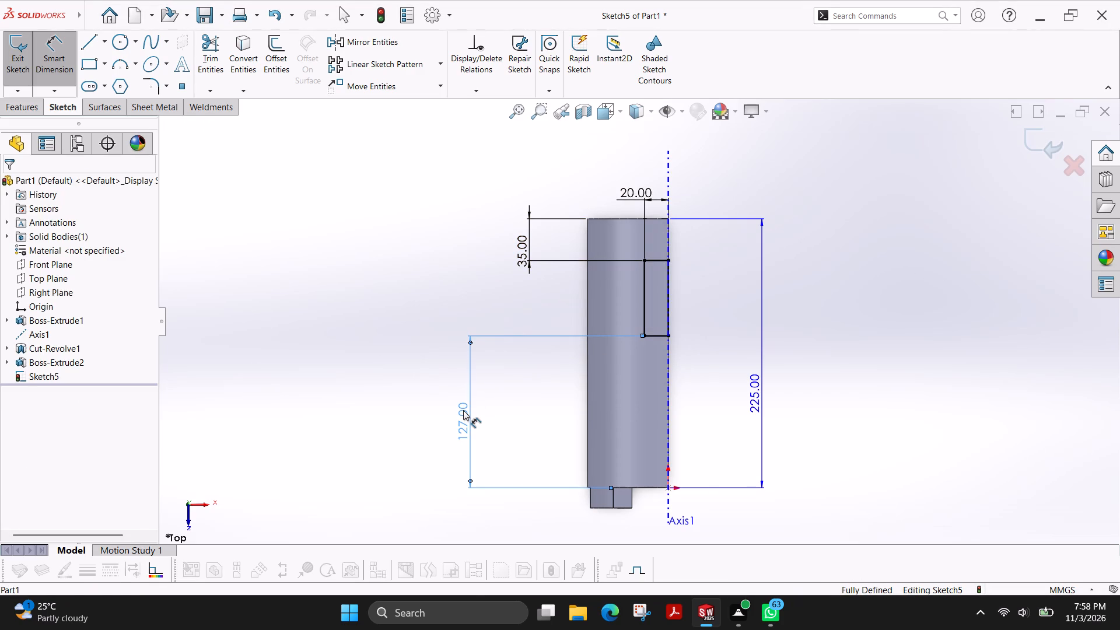
key(Delete)
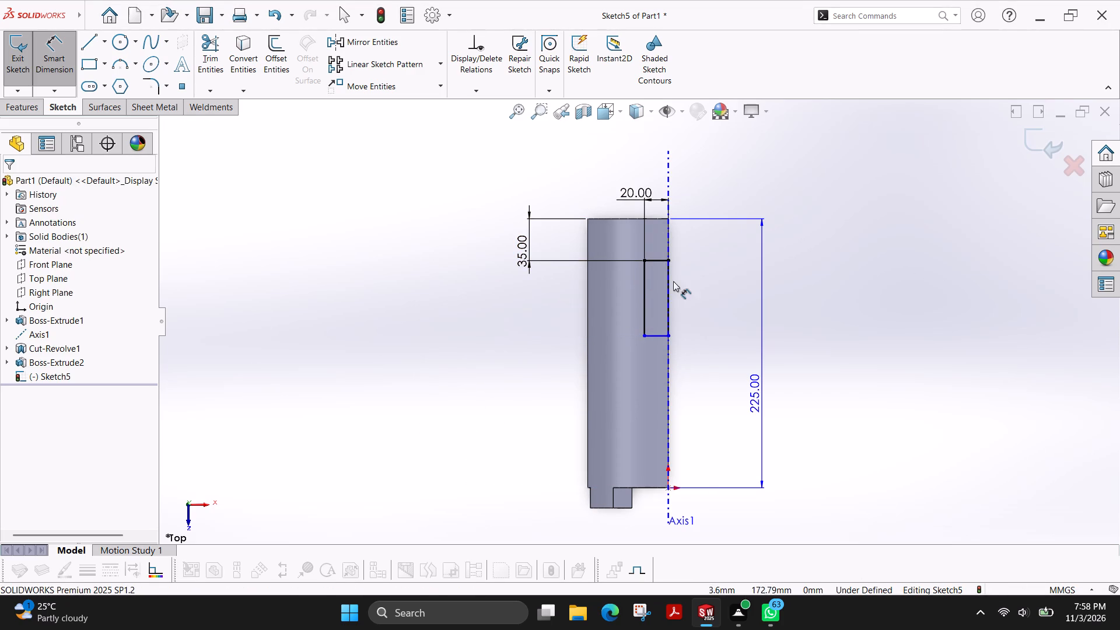
Dimension the rectangle's side parallel to the axis as 20 mm.
click(645, 304)
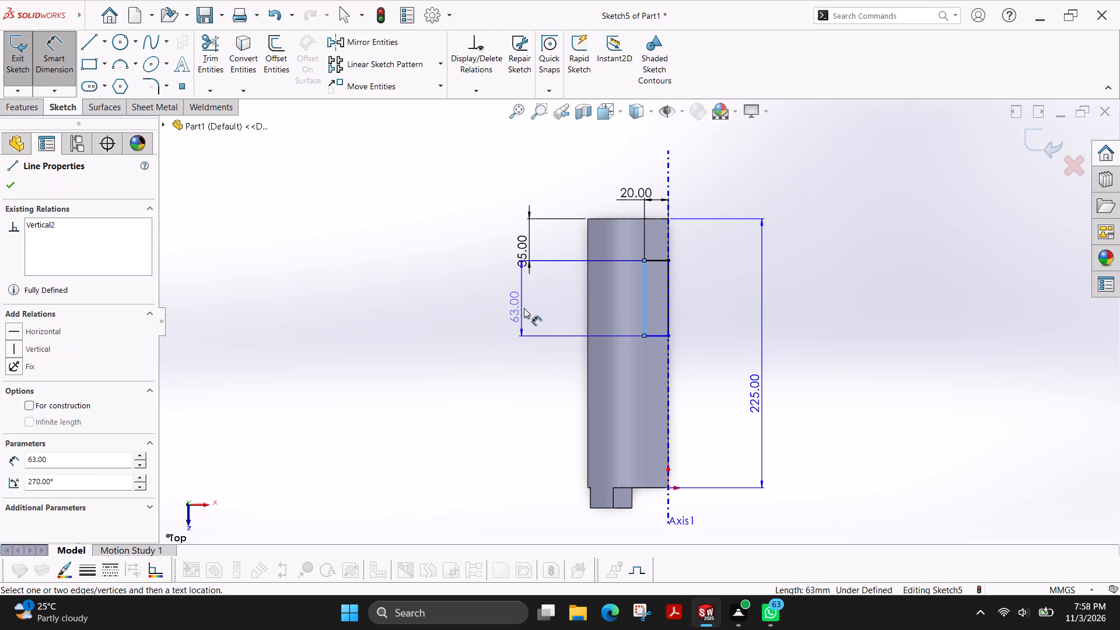
click(542, 313)
text(20)
key(Return)
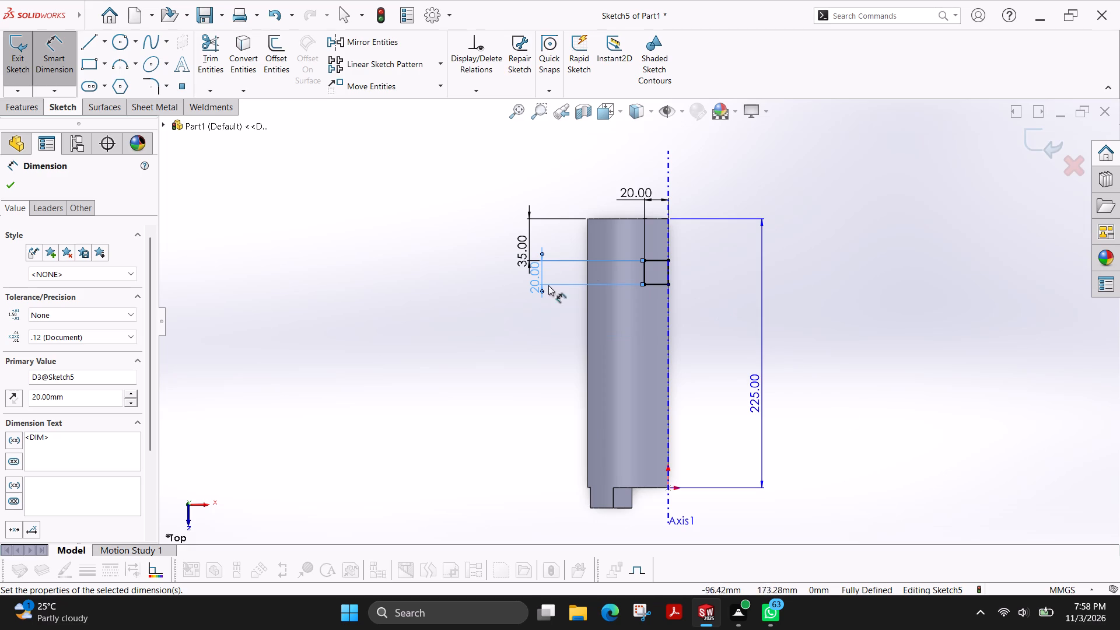
Extrude-cut the rectangle as a Blind cut 97 mm deep, with the direction reversed so it passes through the upper wall.
click(13, 101)
click(196, 52)
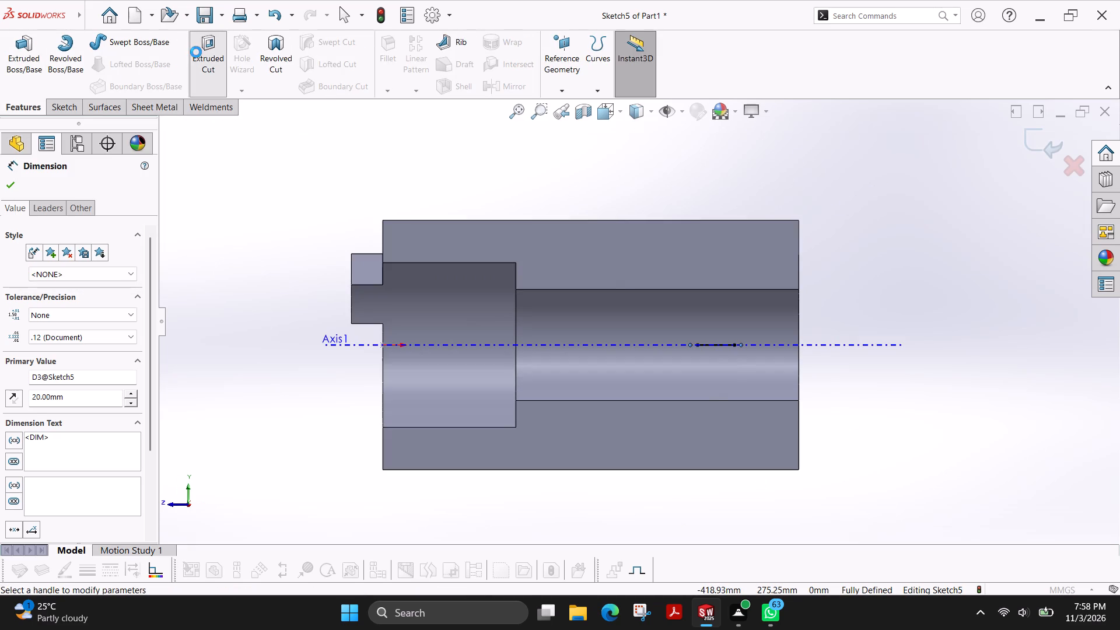
click(17, 265)
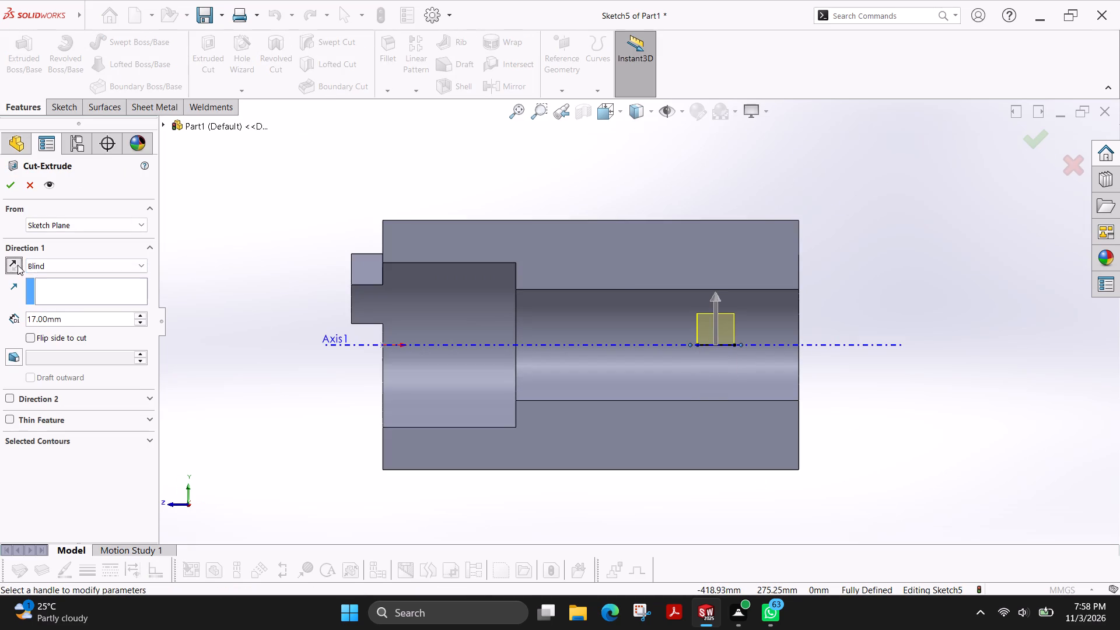
click(142, 311)
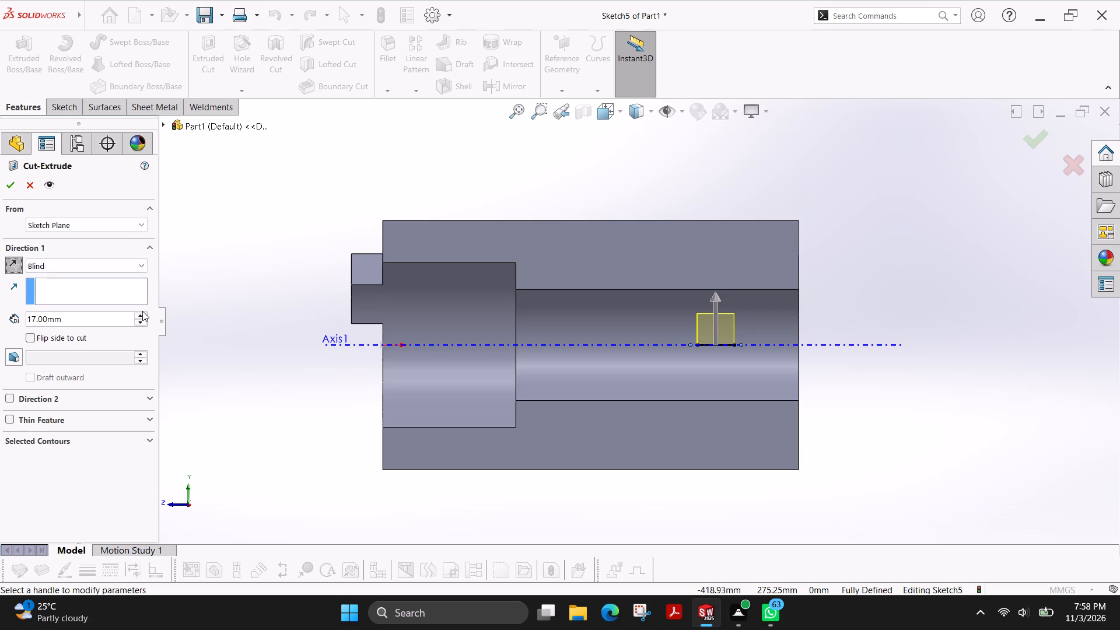
click(138, 316)
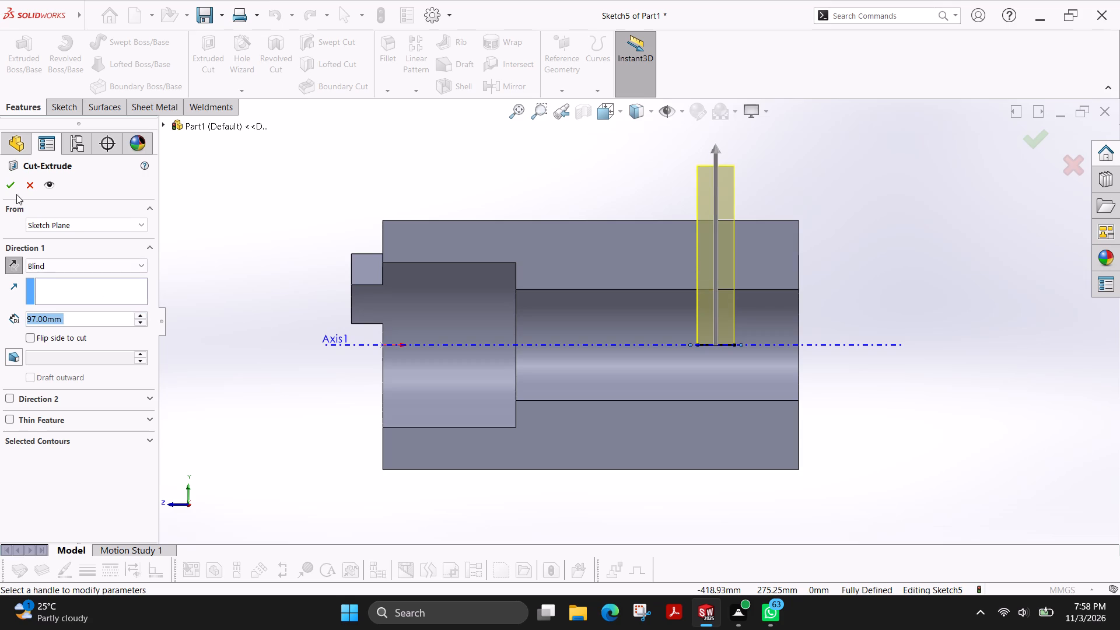
click(9, 185)
On the lower flat split face, sketch a horizontal straight slot about 90 mm between centres and 11.4 mm wide, overhanging the plain end.
middle_drag(429, 162, 444, 243)
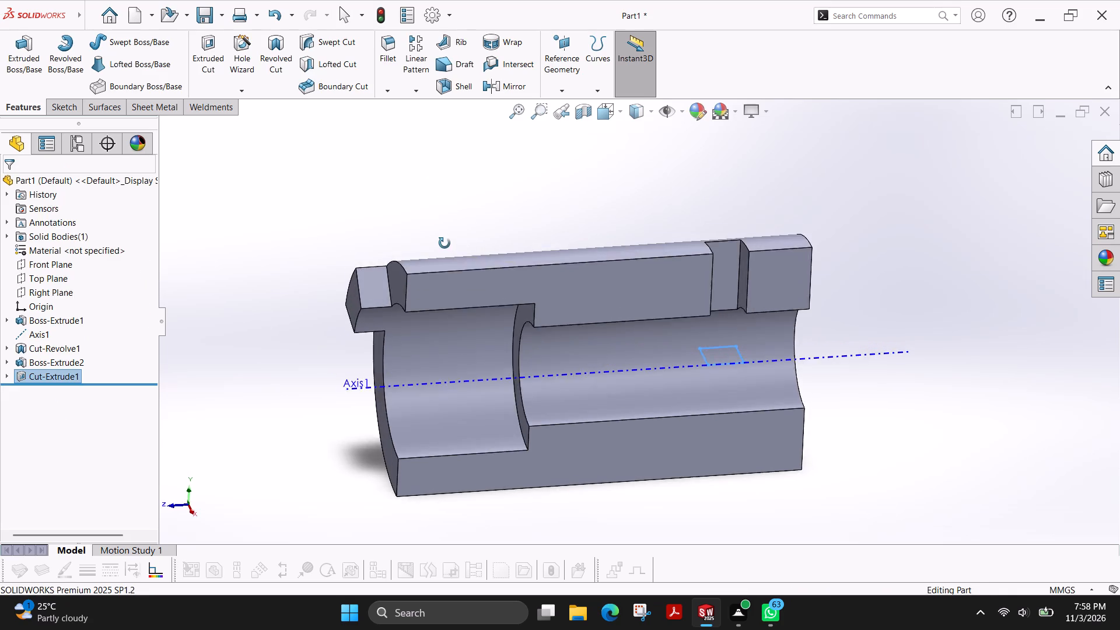
middle_drag(444, 243, 452, 229)
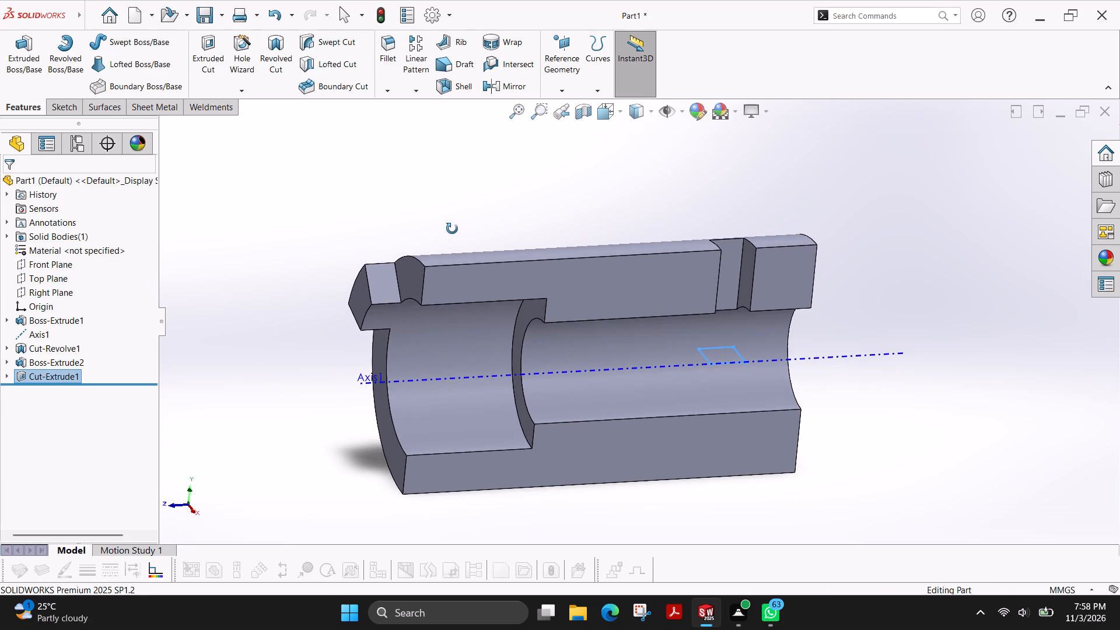
middle_drag(452, 229, 449, 221)
scroll(449, 221, up, 1)
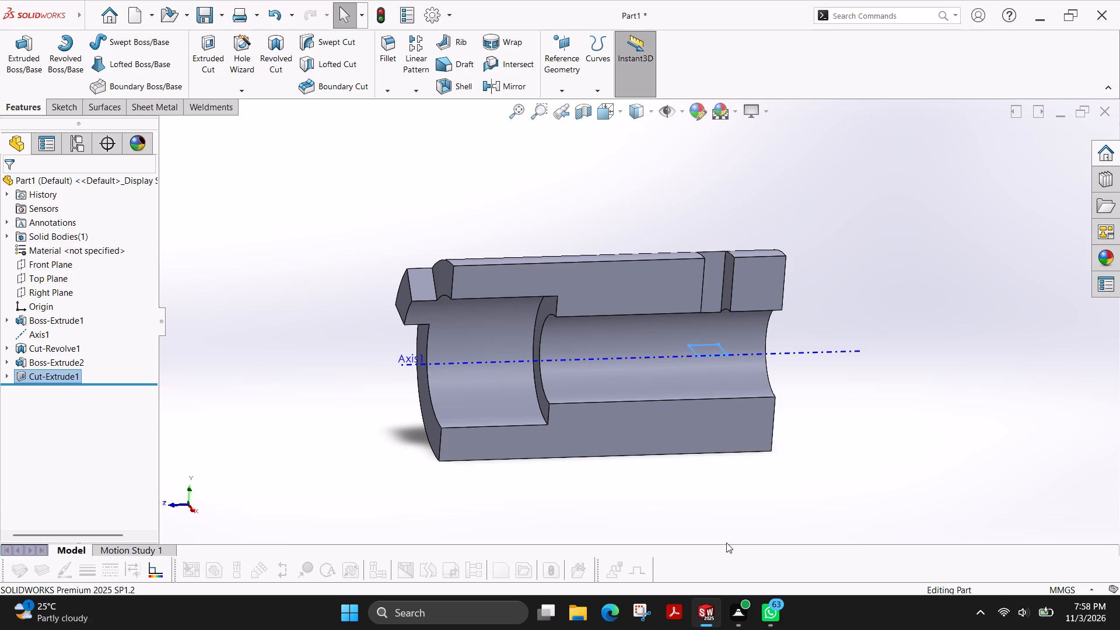
click(701, 432)
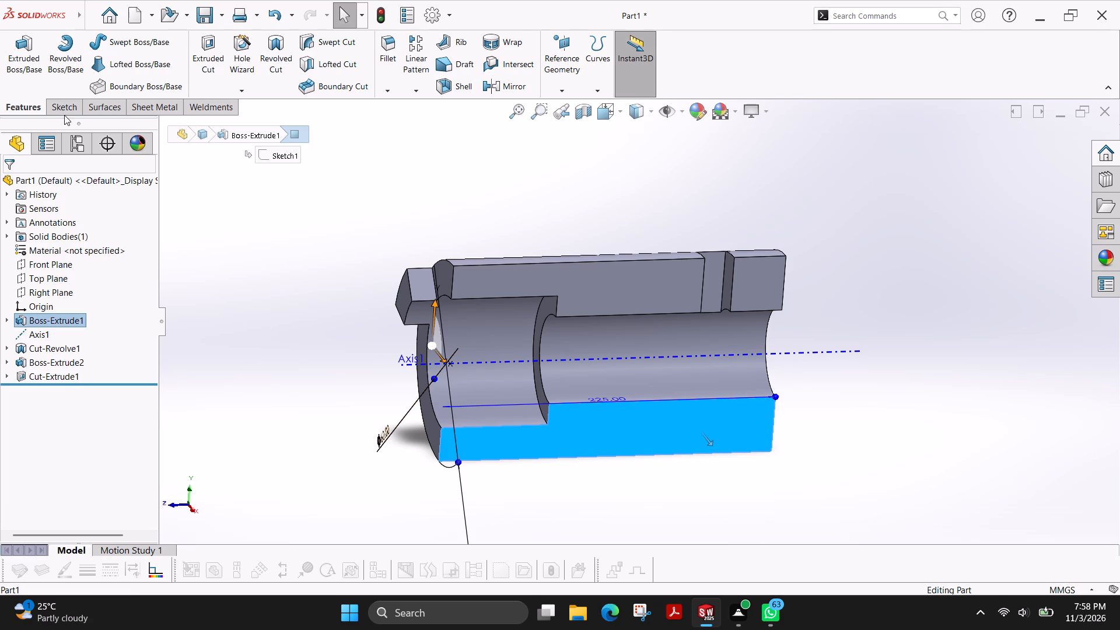
click(64, 115)
click(15, 65)
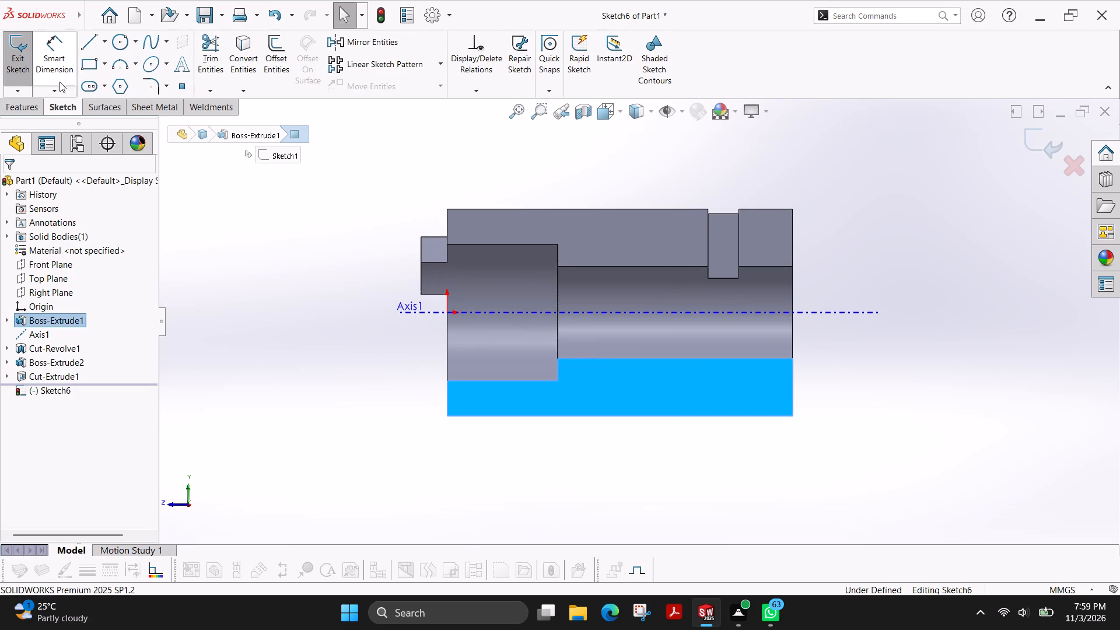
click(91, 87)
click(103, 89)
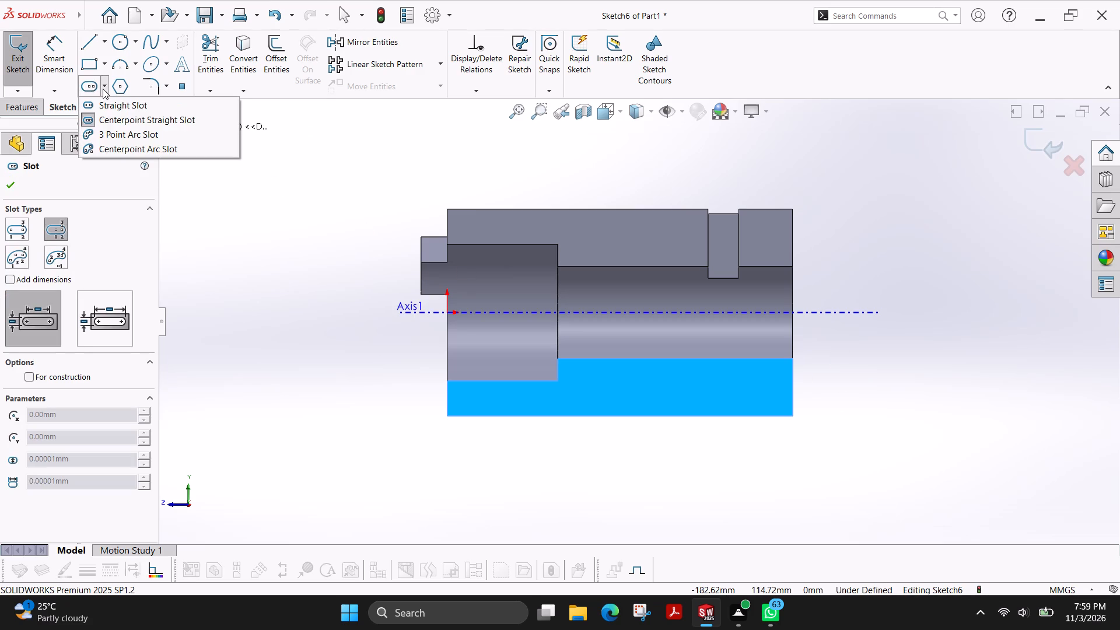
click(121, 109)
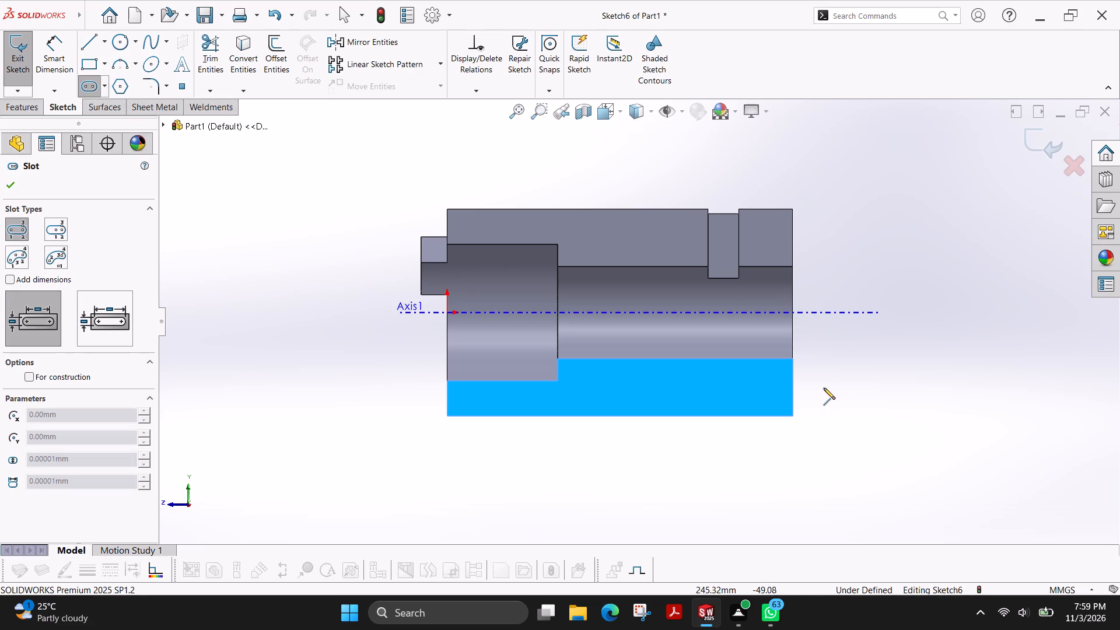
click(824, 388)
click(685, 390)
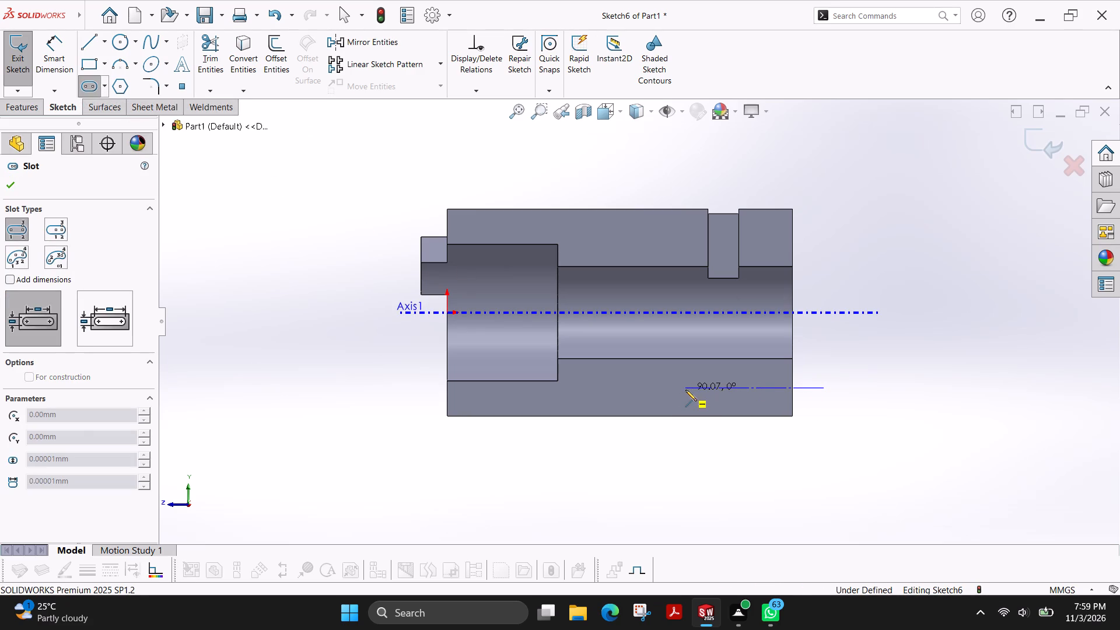
click(693, 379)
Dimension the radius of the slot's inner end arc as 7 mm.
scroll(769, 413, down, 2)
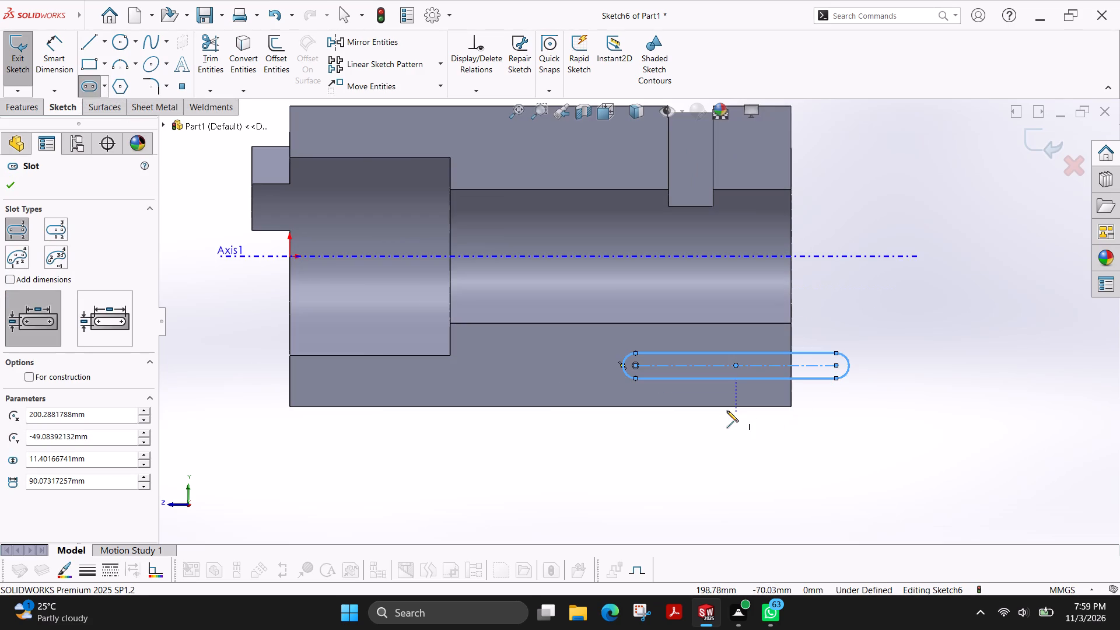
click(49, 43)
scroll(638, 334, down, 2)
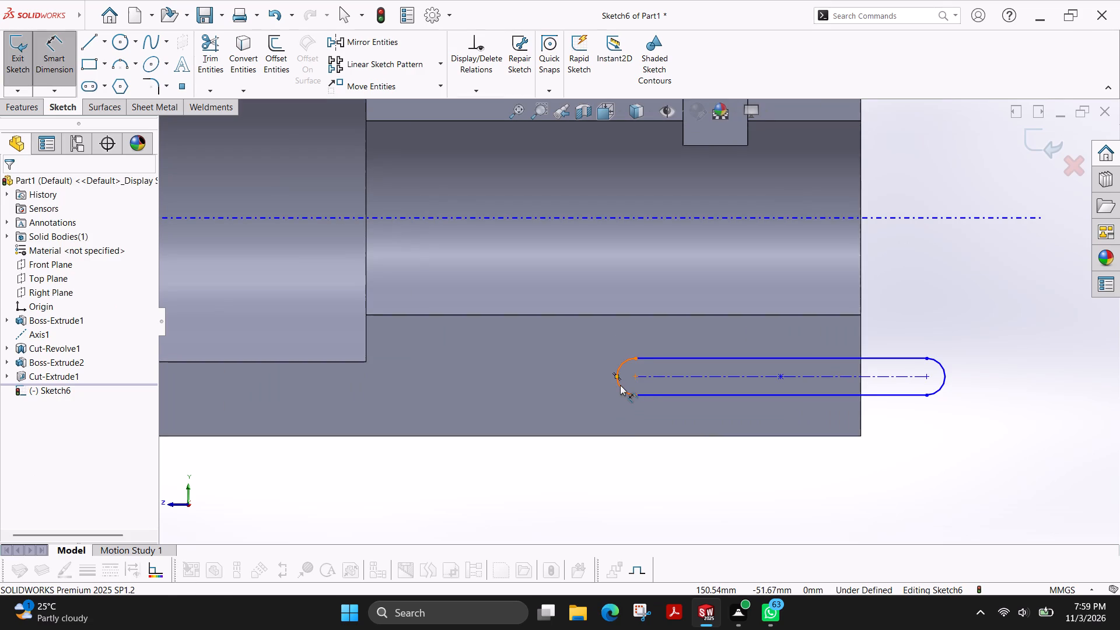
click(620, 385)
click(519, 475)
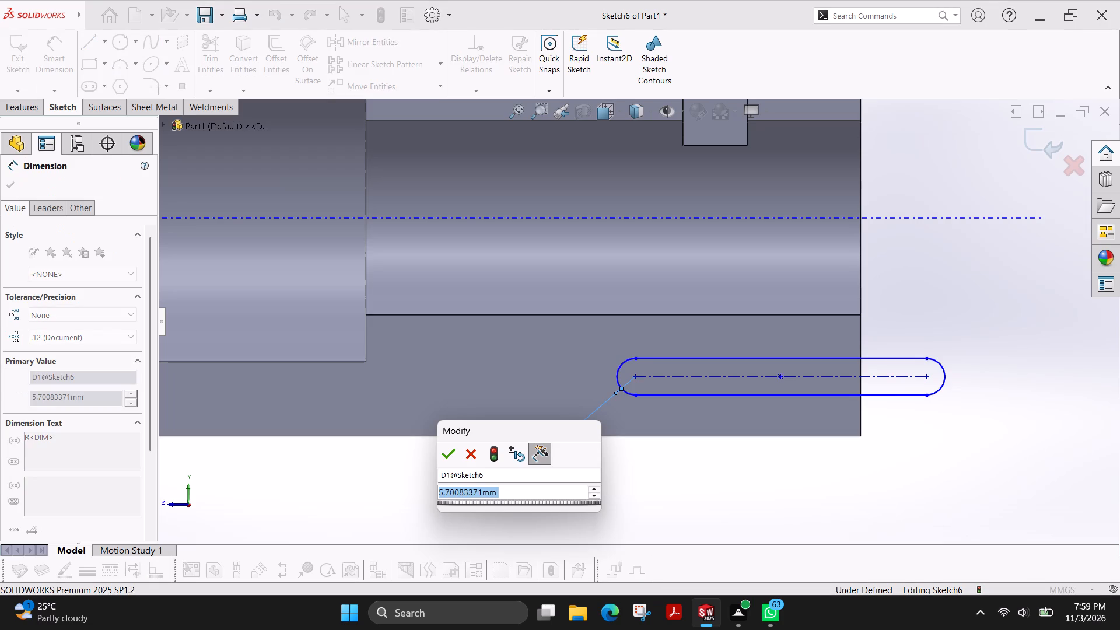
key(7)
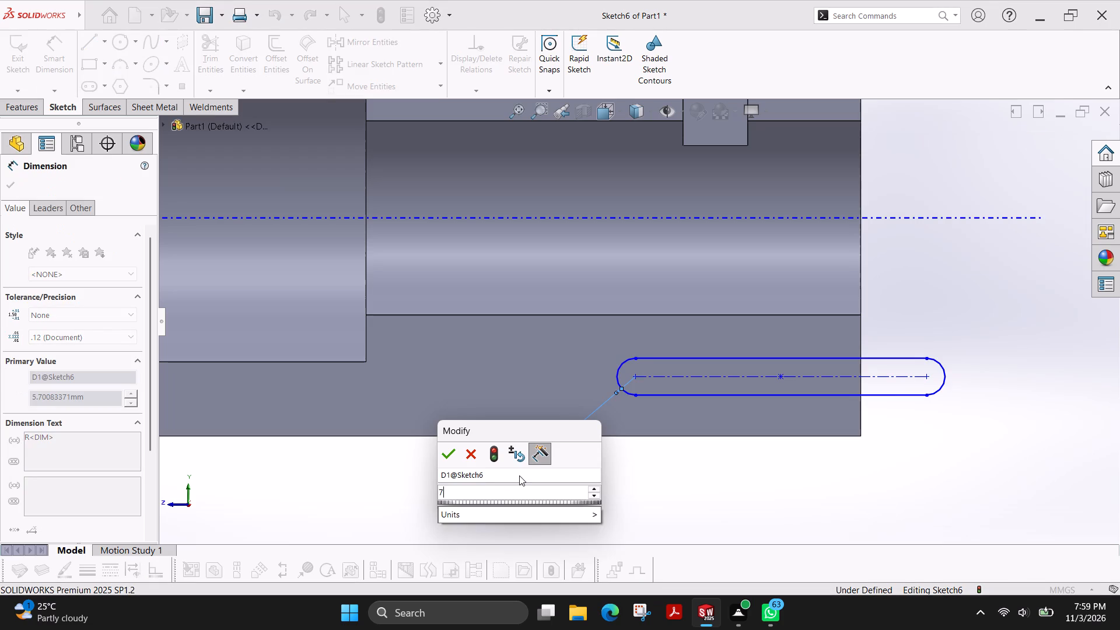
key(Return)
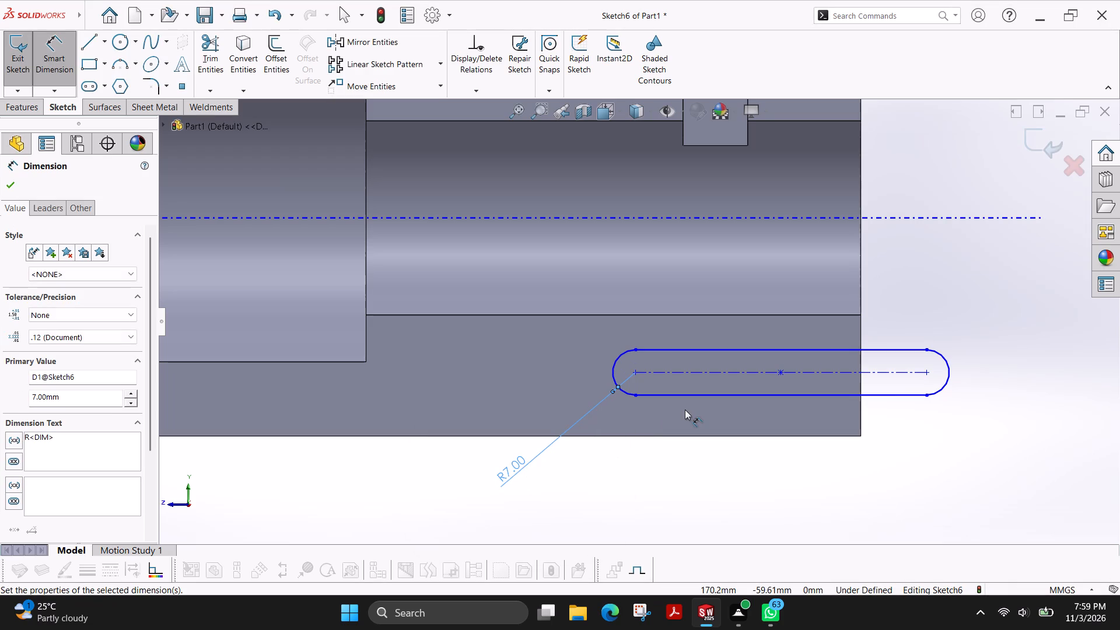
Dimension the distance from the slot's inner arc centre to the body's plain end edge as 95 mm.
click(636, 373)
click(862, 415)
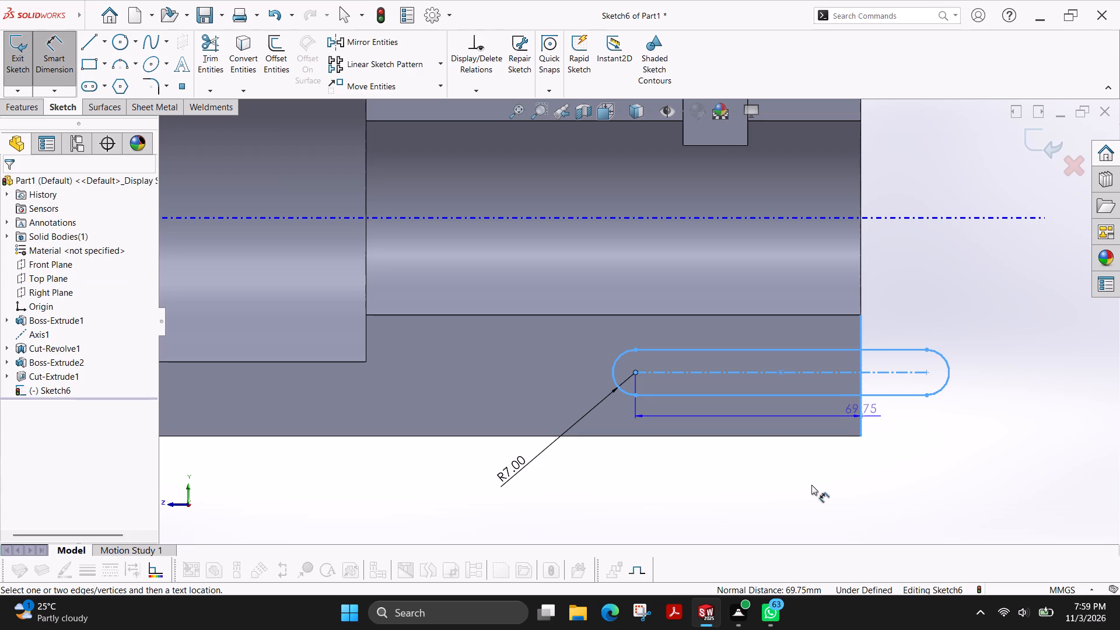
click(785, 496)
text(95)
key(Return)
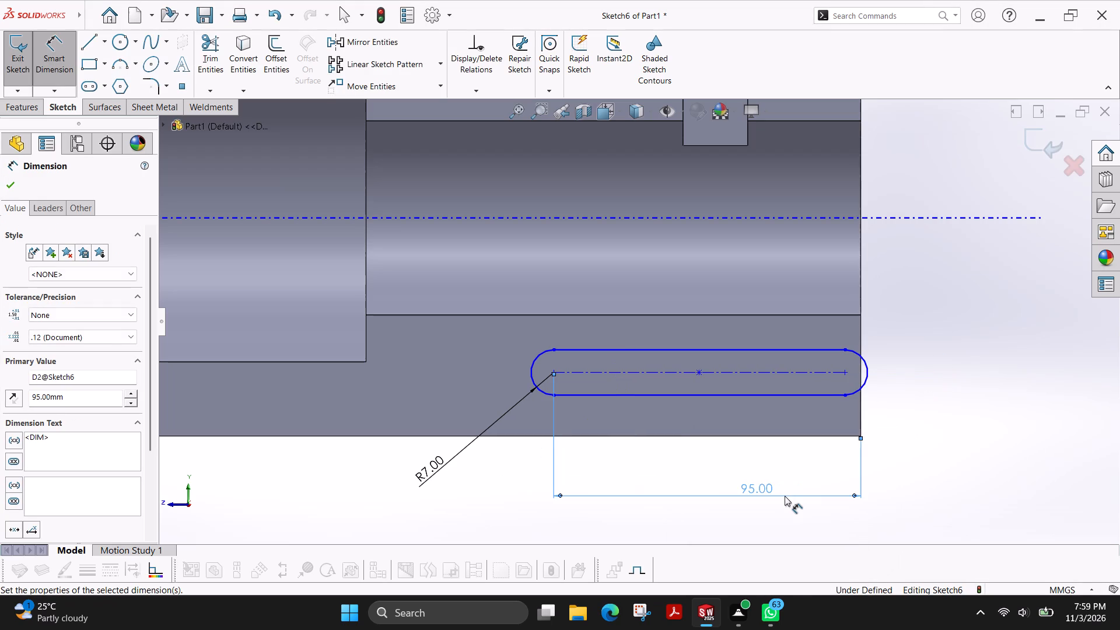
click(11, 185)
Stretch the slot's outer end past the body's plain end, placing its arc centre at about Z -239 mm.
drag(847, 372, 875, 372)
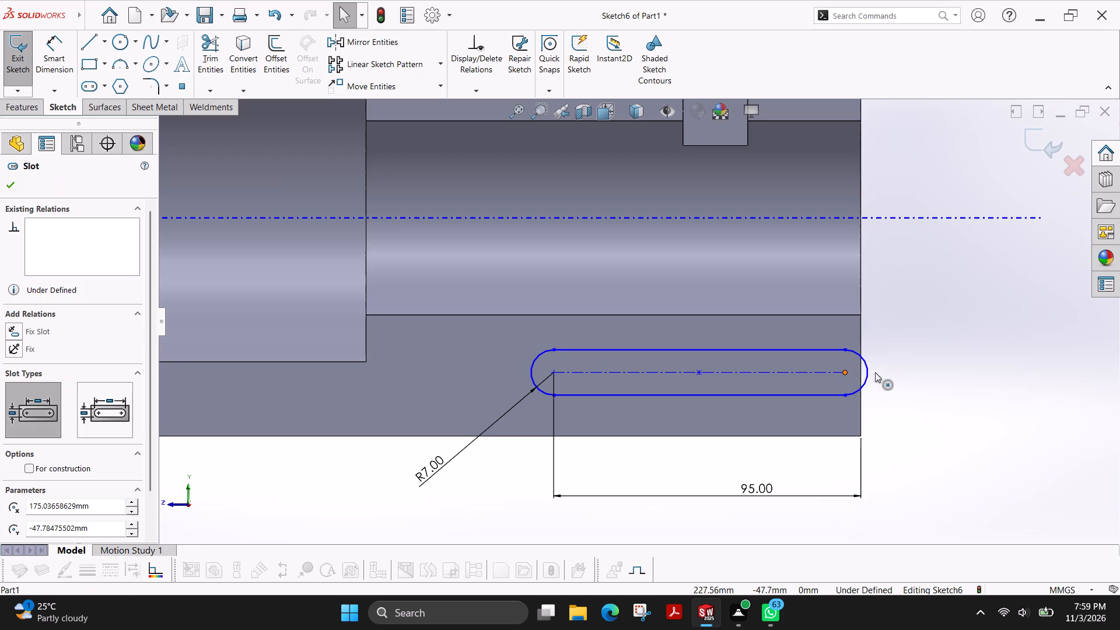
drag(875, 372, 907, 372)
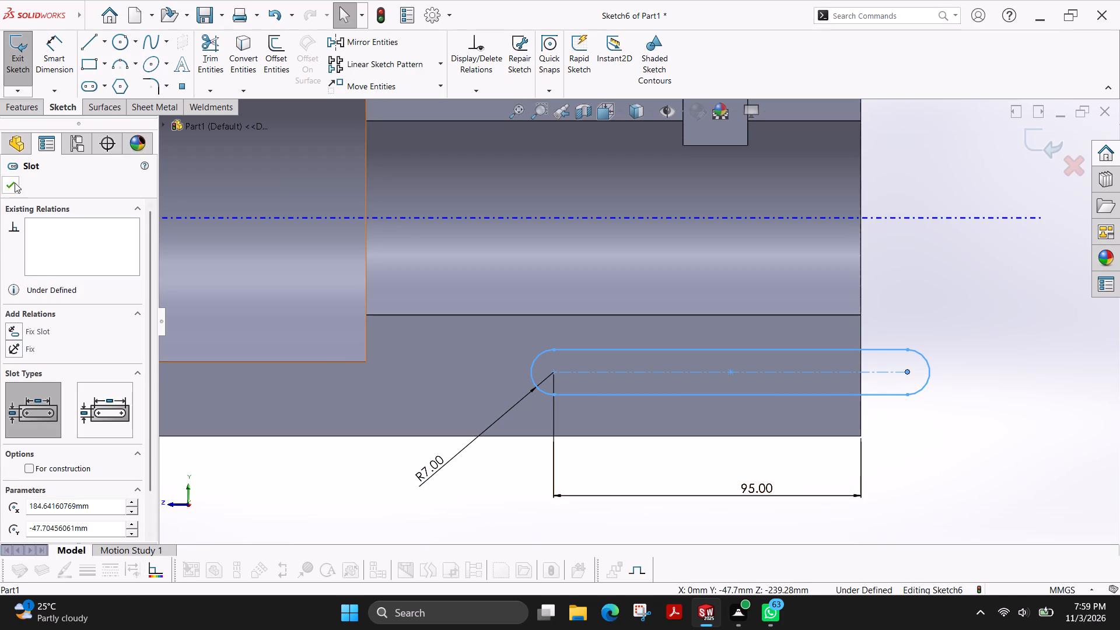
click(12, 187)
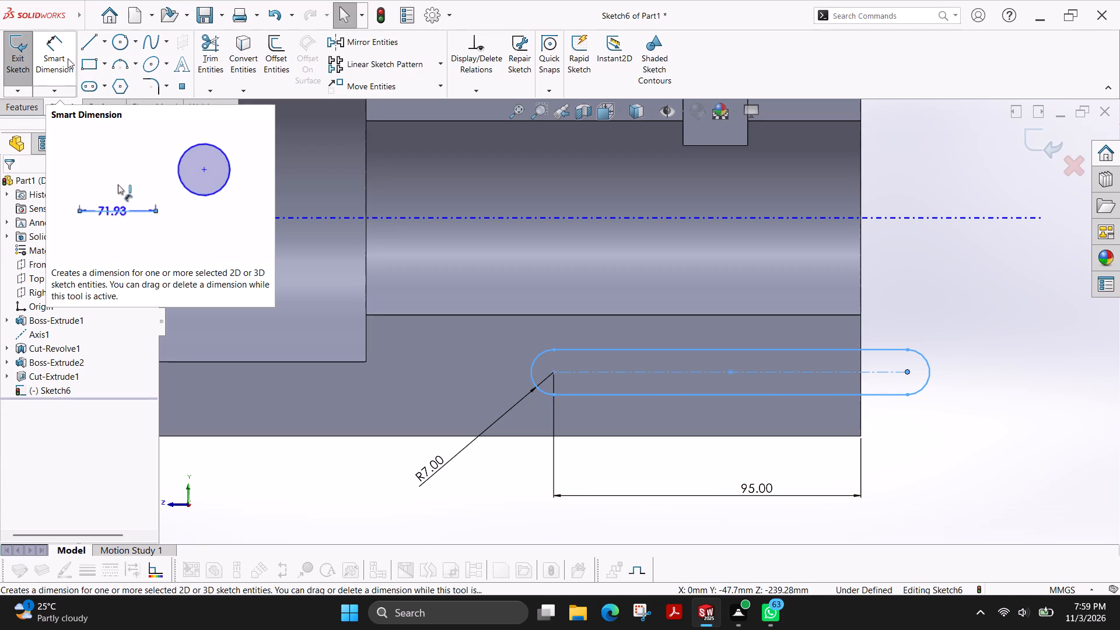
Dimension the distance between the slot's centreline and the bore's lower edge as 37.50/2, i.e. 18.75 mm.
click(68, 58)
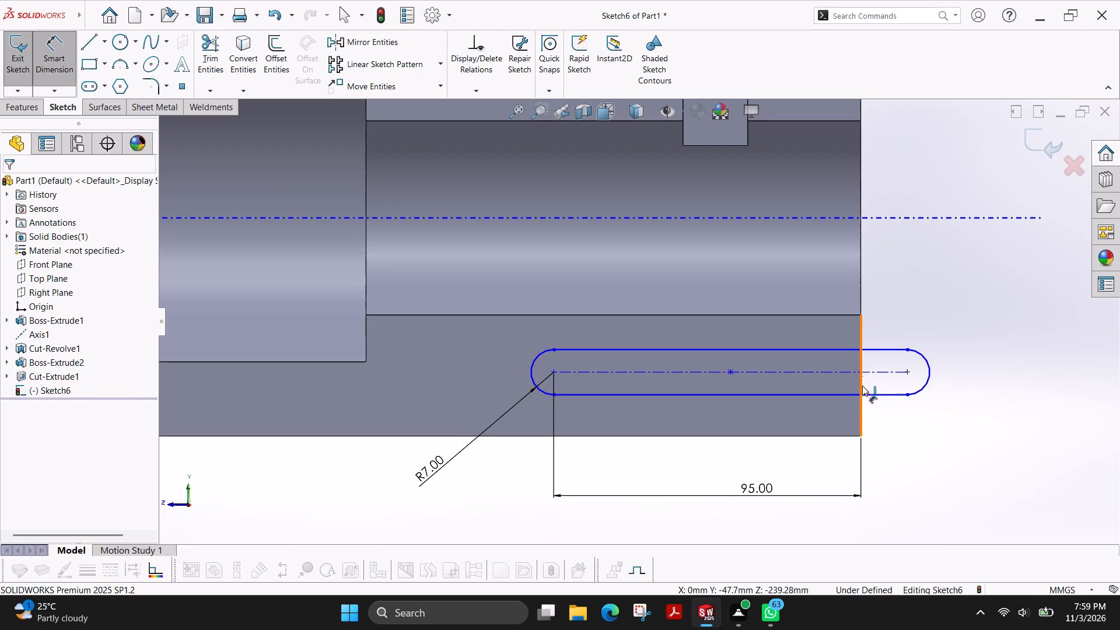
click(860, 414)
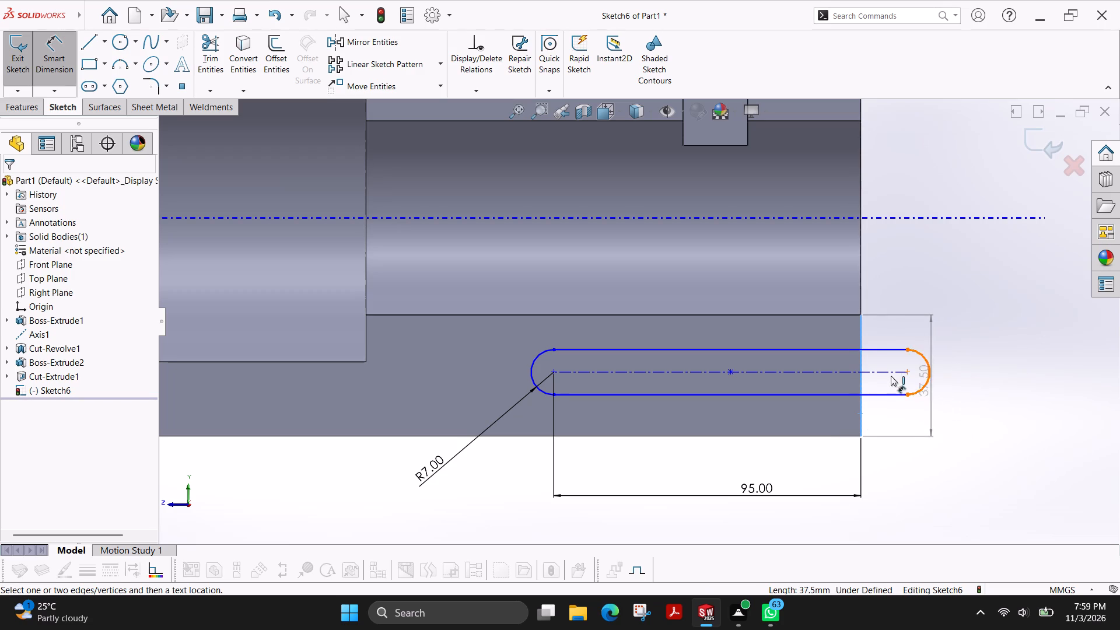
key(Escape)
click(830, 372)
click(832, 313)
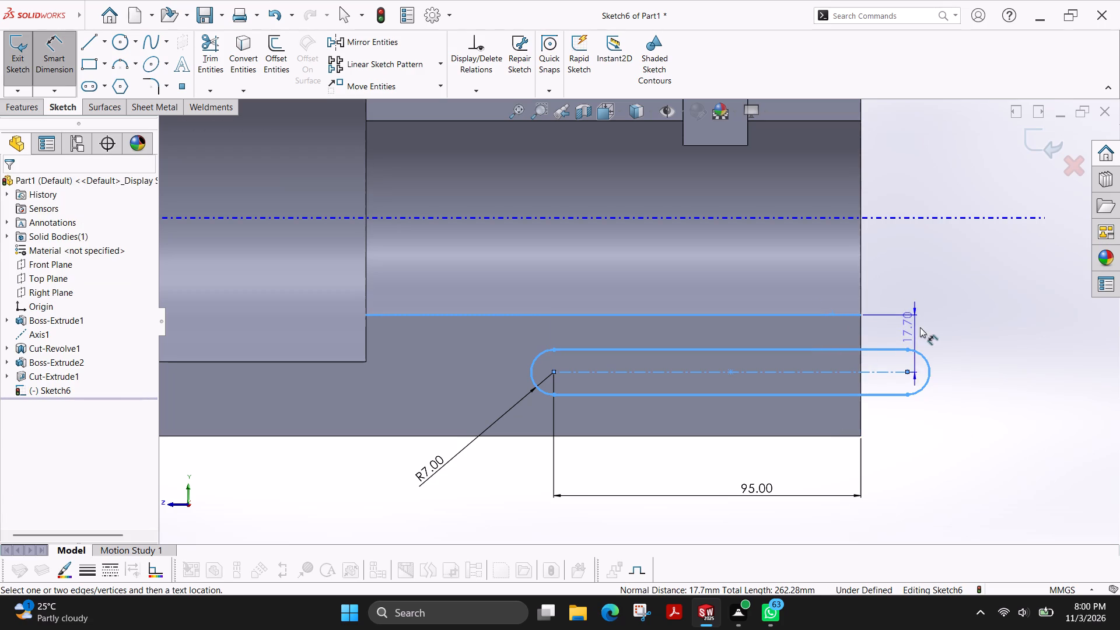
click(968, 341)
text(37)
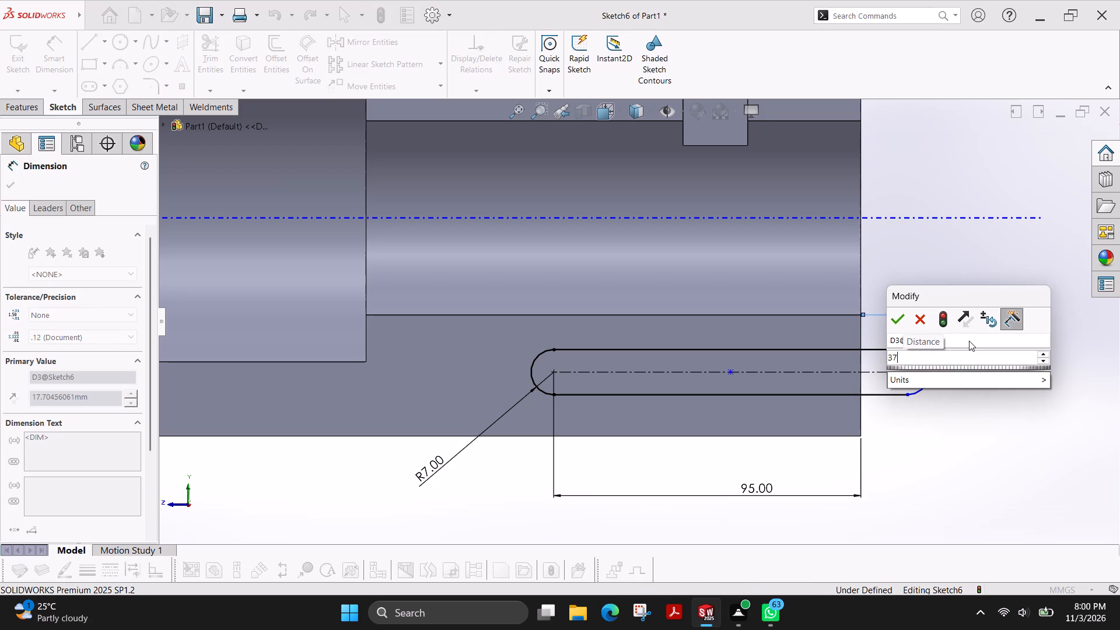
text(.50/)
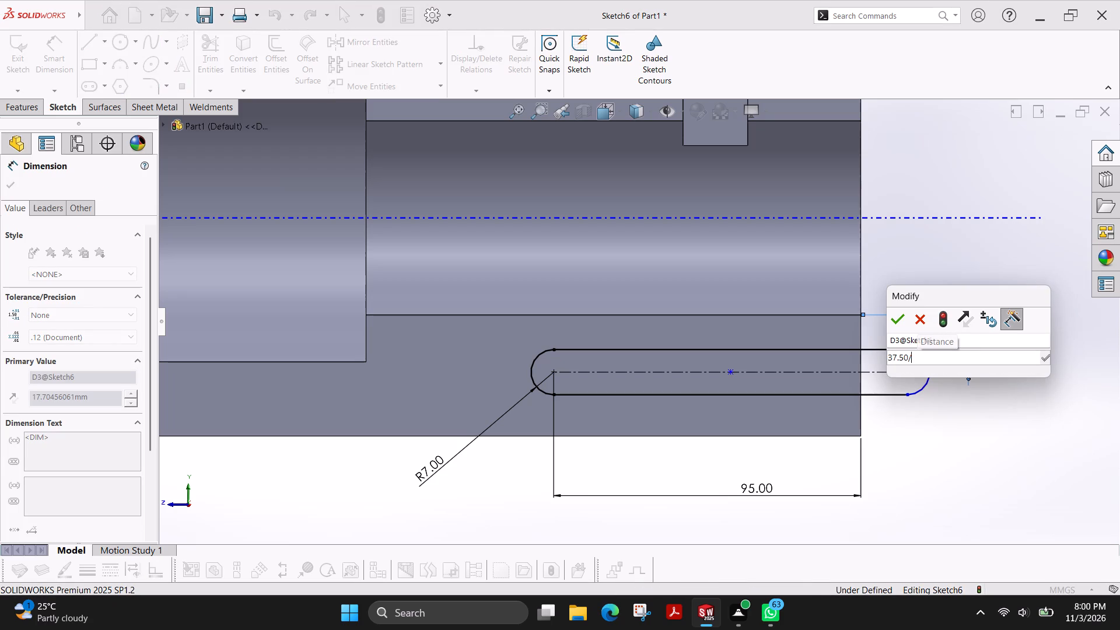
key(2)
key(Return)
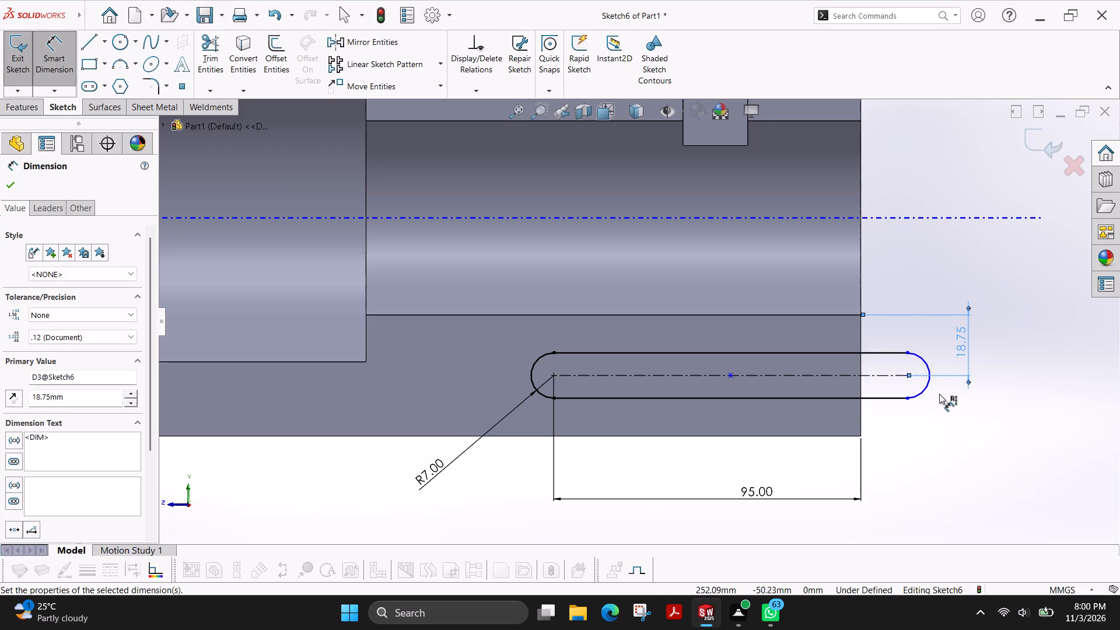
Cut the slot sketch into the split face with a Blind Extruded Cut 10 mm deep.
key(Escape)
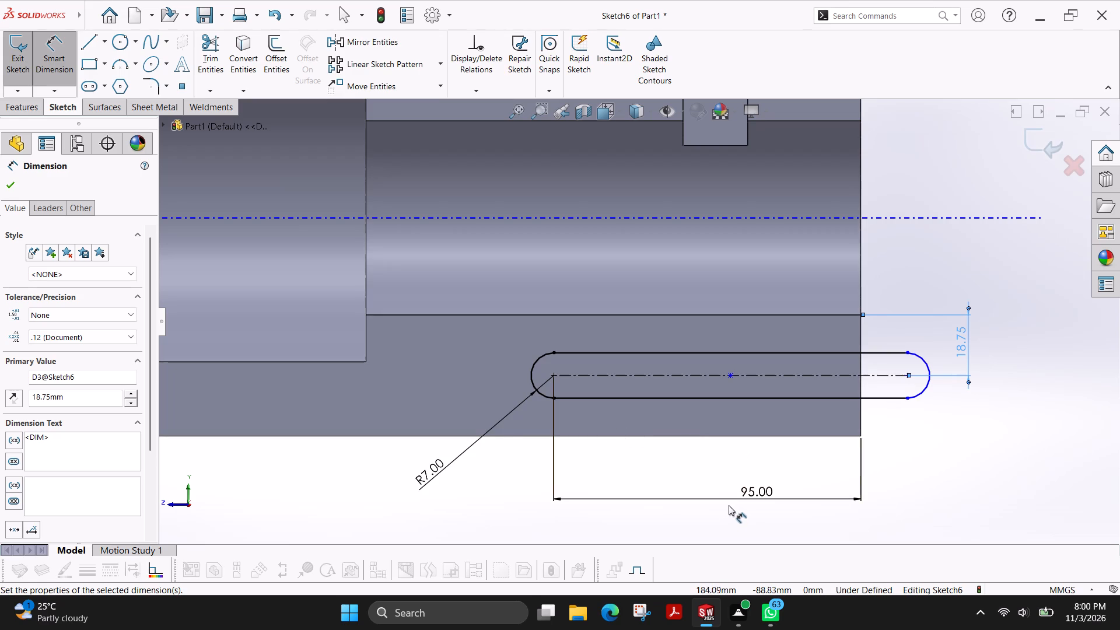
scroll(729, 505, up, 2)
click(15, 103)
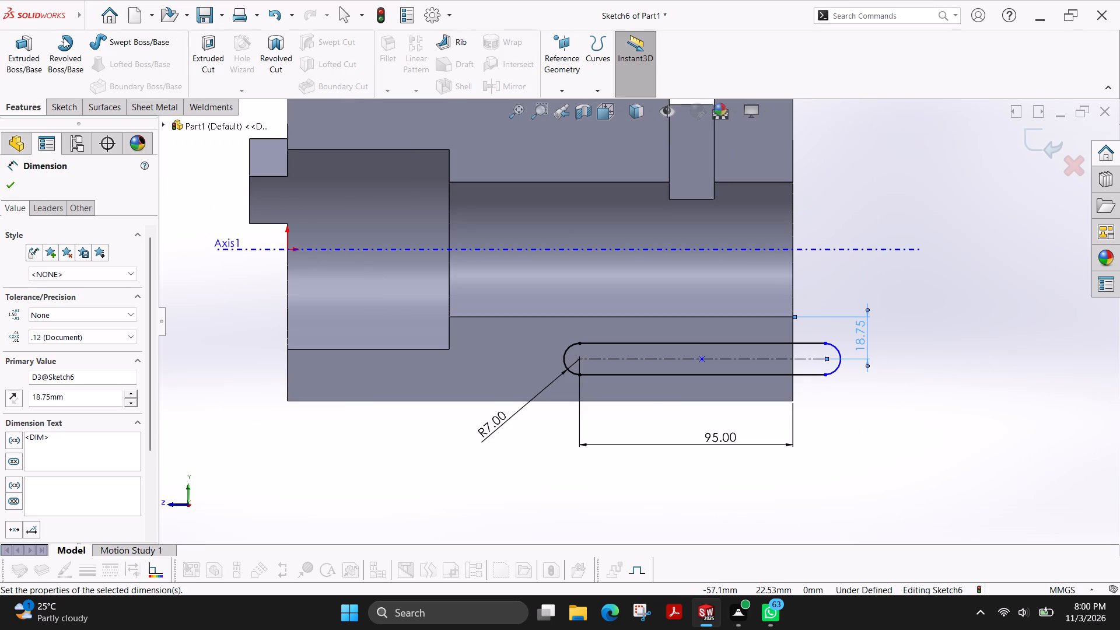
click(208, 64)
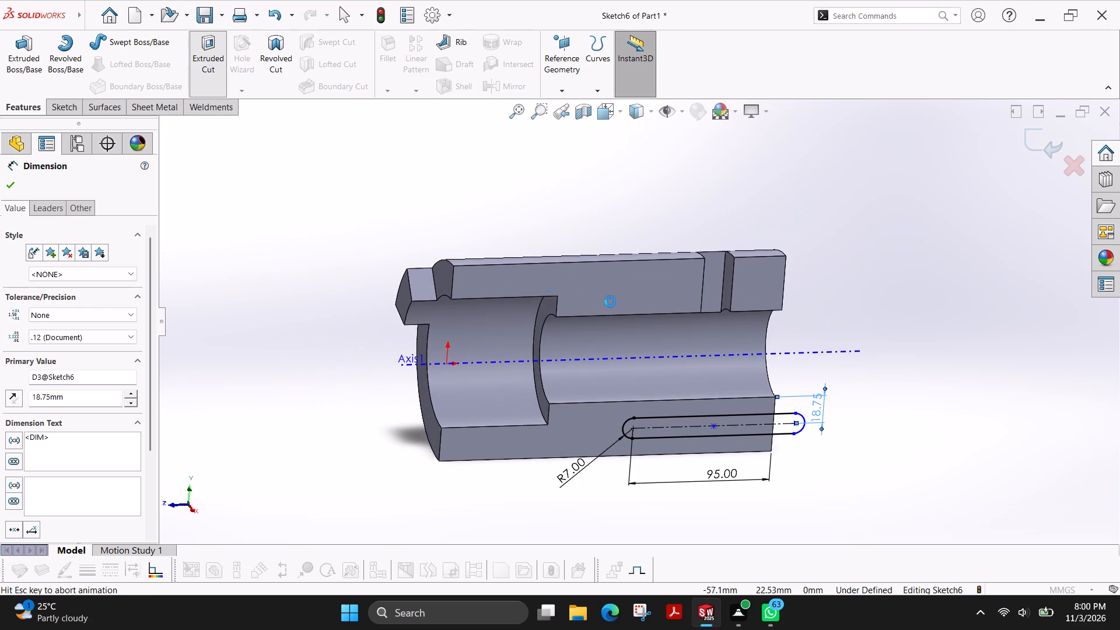
middle_drag(847, 405, 730, 442)
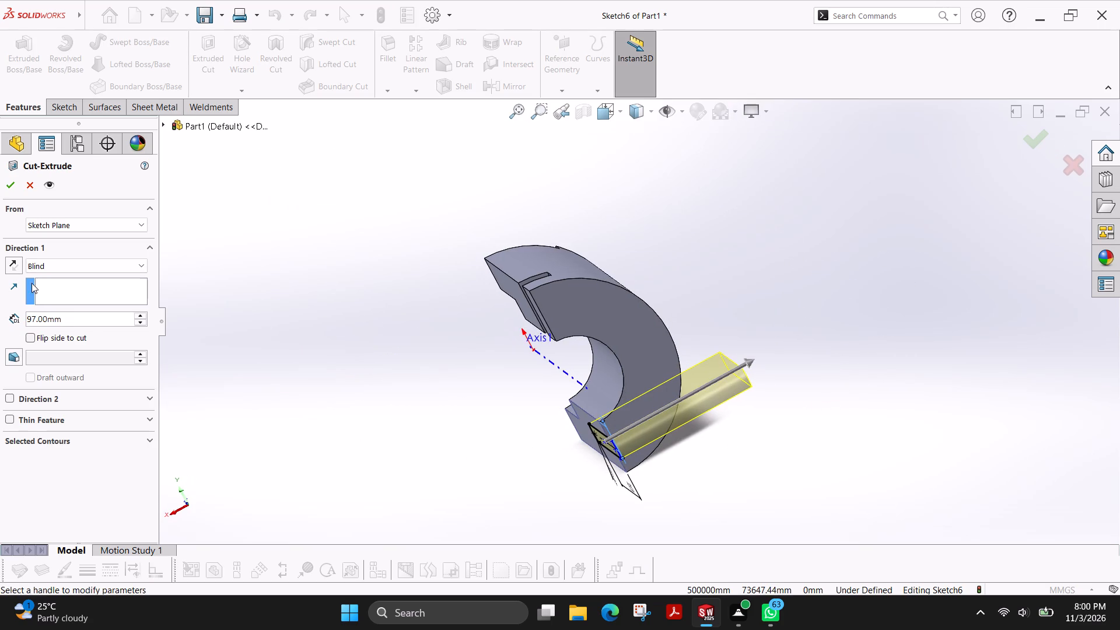
double_click(57, 323)
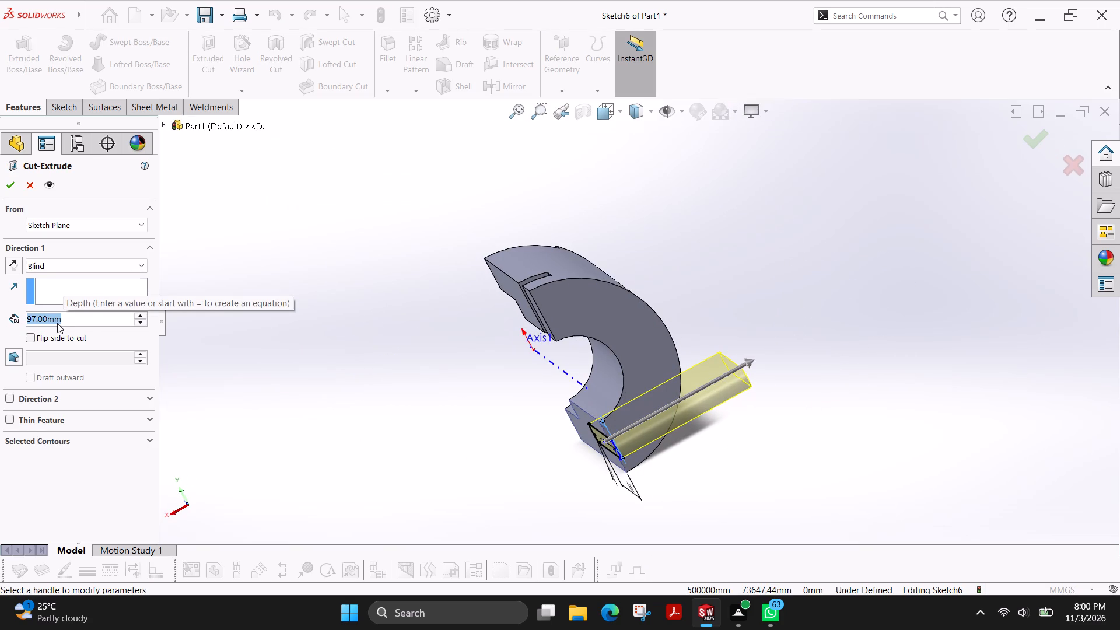
text(10)
key(Return)
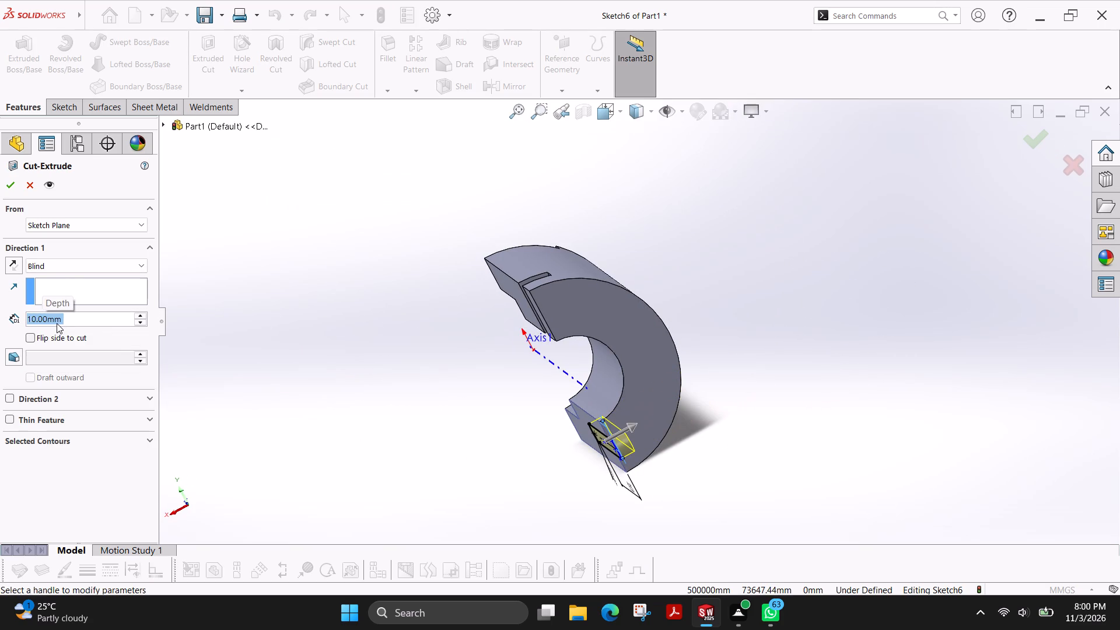
click(11, 183)
Examine the half-cylinder from several sides, checking the new slot, stepped bore, end tooth and wall cut.
middle_drag(521, 474, 532, 417)
scroll(514, 467, up, 1)
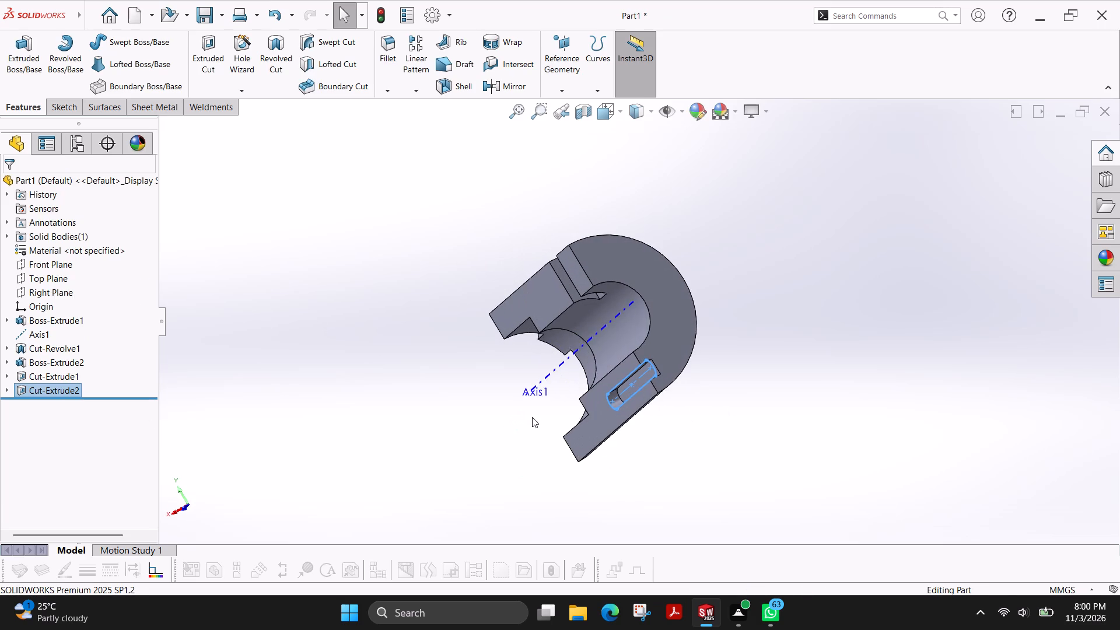
key(Escape)
middle_drag(724, 310, 785, 324)
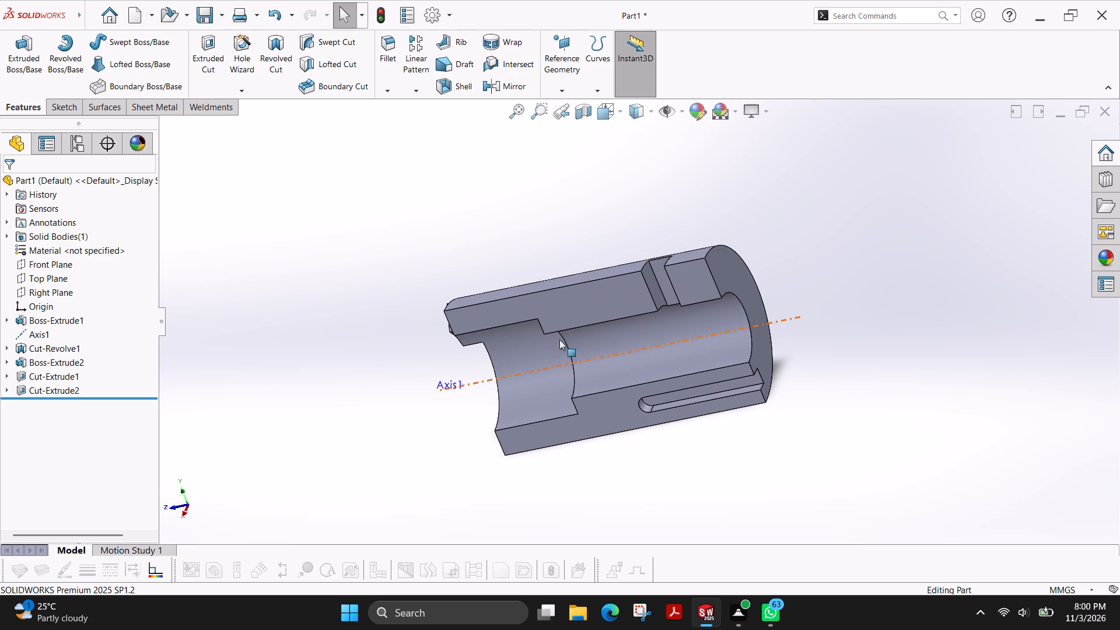
middle_drag(436, 349, 583, 353)
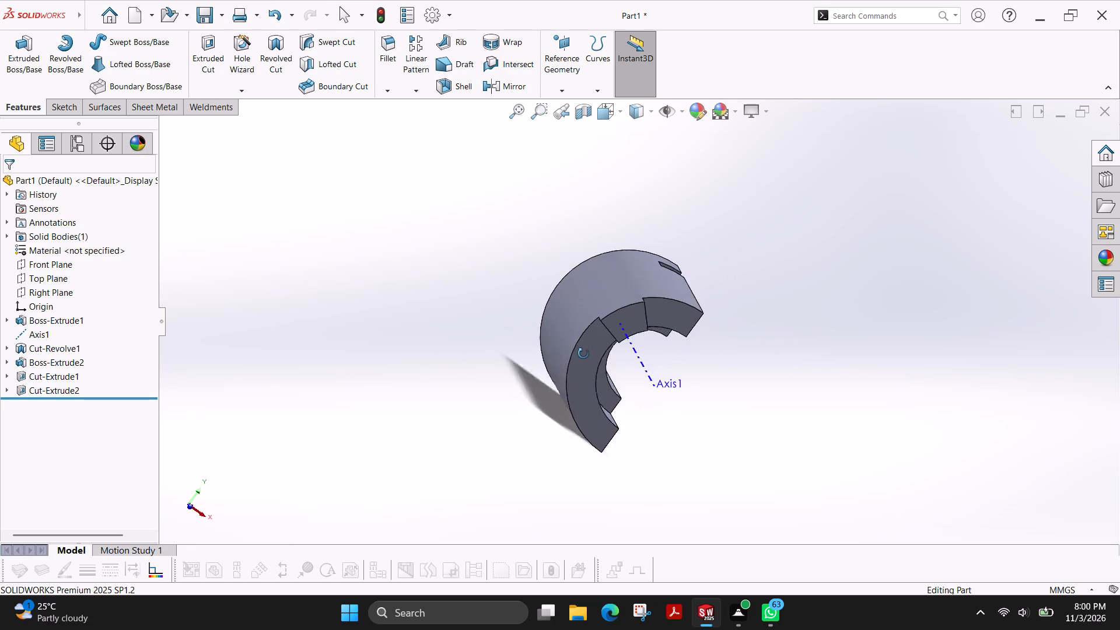
middle_drag(583, 353, 446, 299)
middle_drag(880, 316, 829, 338)
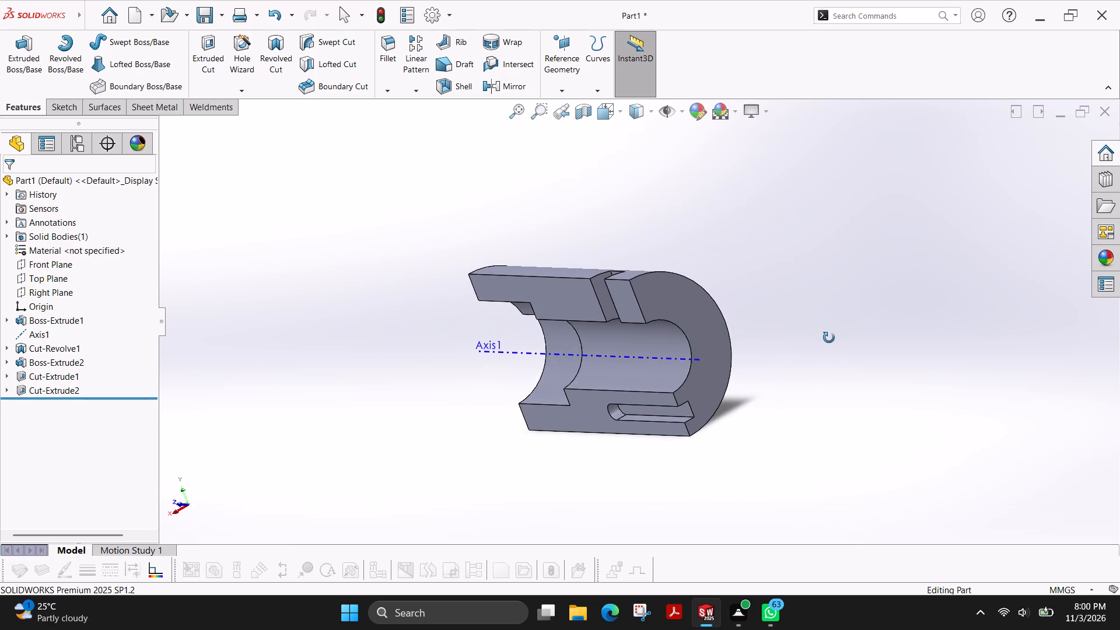
middle_drag(829, 338, 954, 282)
middle_drag(636, 401, 691, 437)
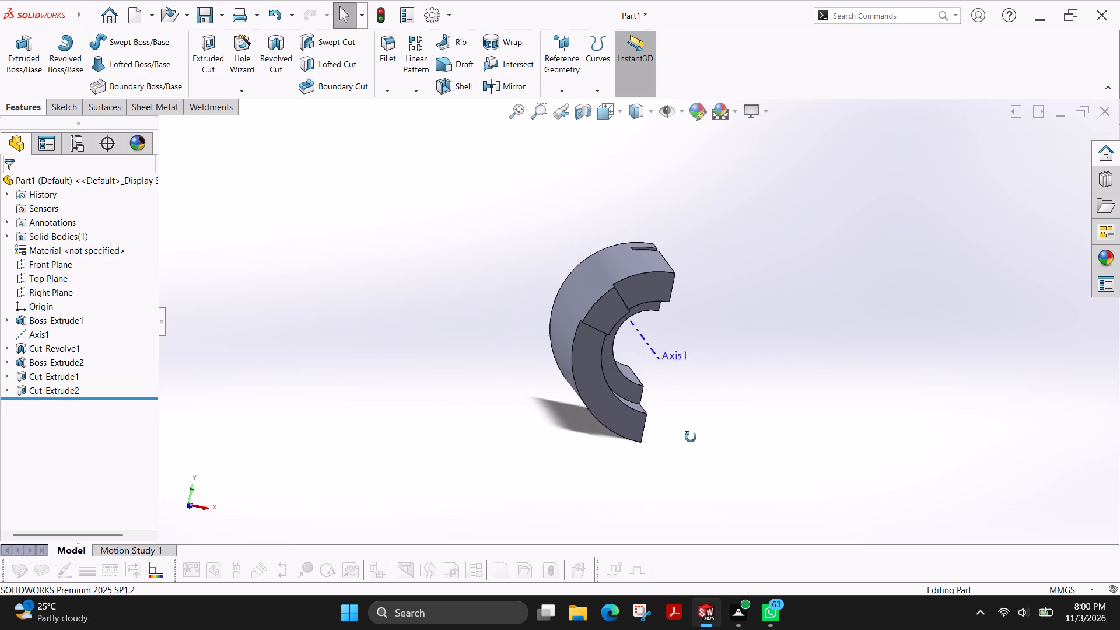
middle_drag(691, 437, 688, 430)
middle_drag(684, 402, 631, 408)
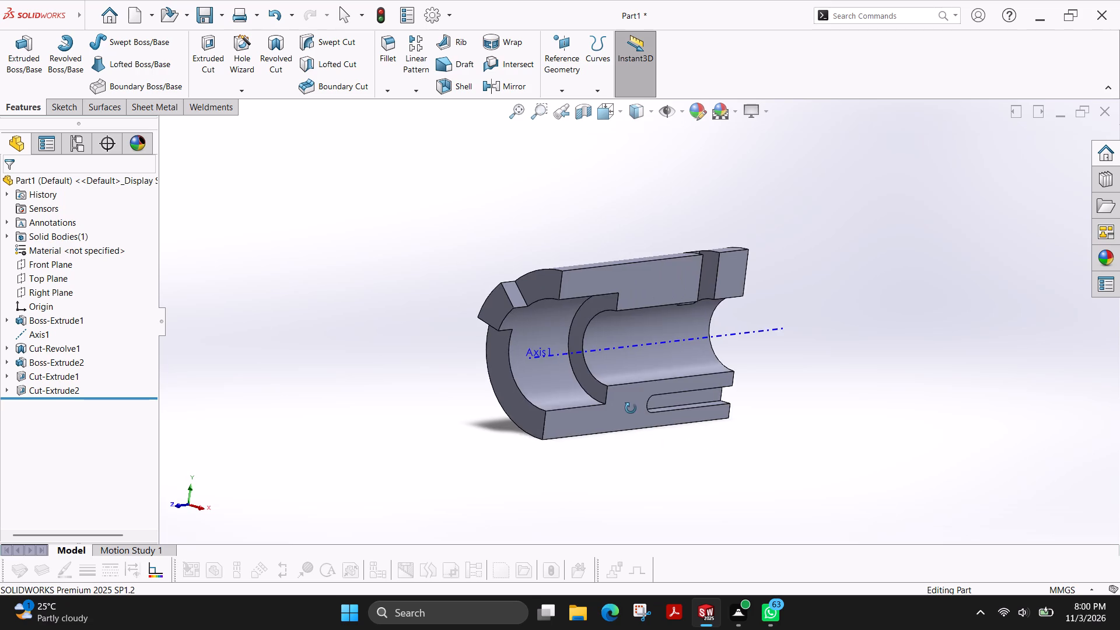
middle_drag(631, 408, 631, 404)
Show the part in the isometric view with Axis1 hidden.
click(618, 116)
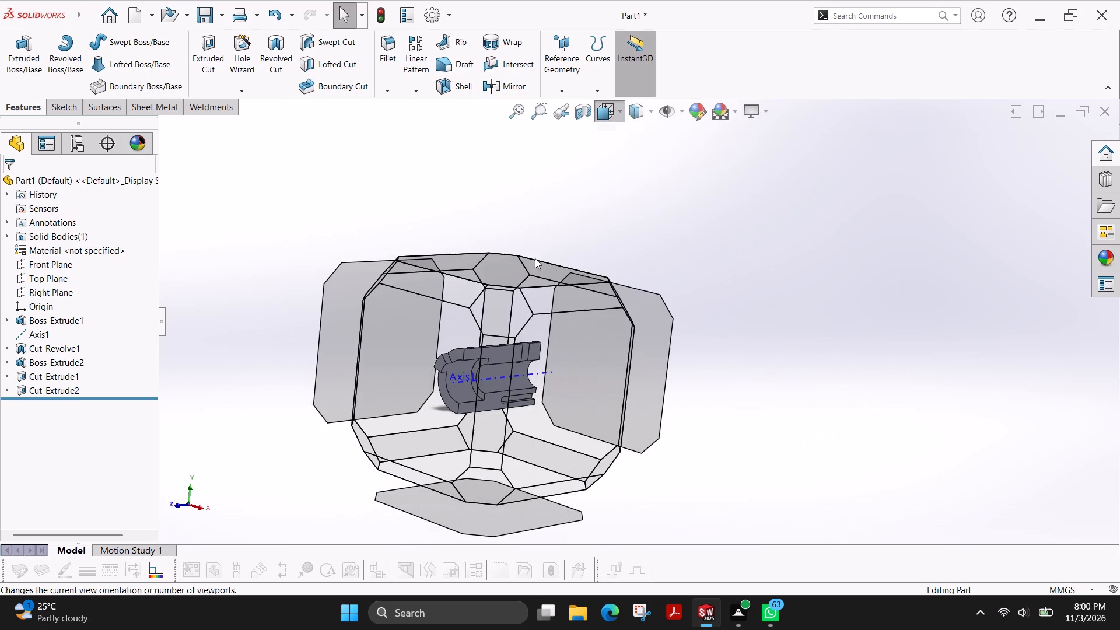
click(503, 311)
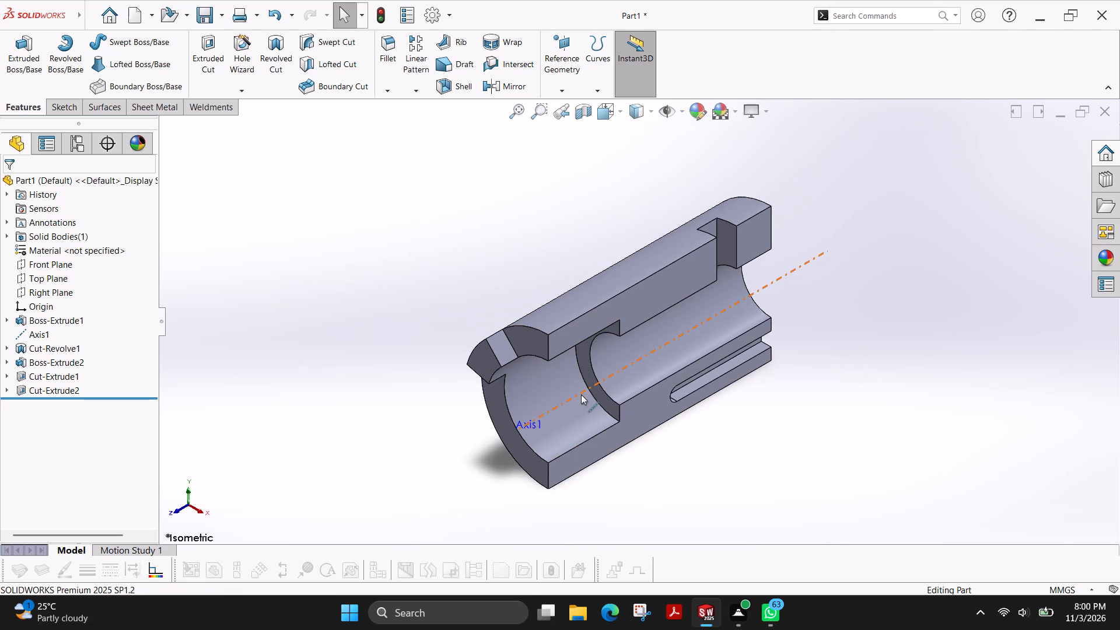
right_click(581, 394)
click(613, 379)
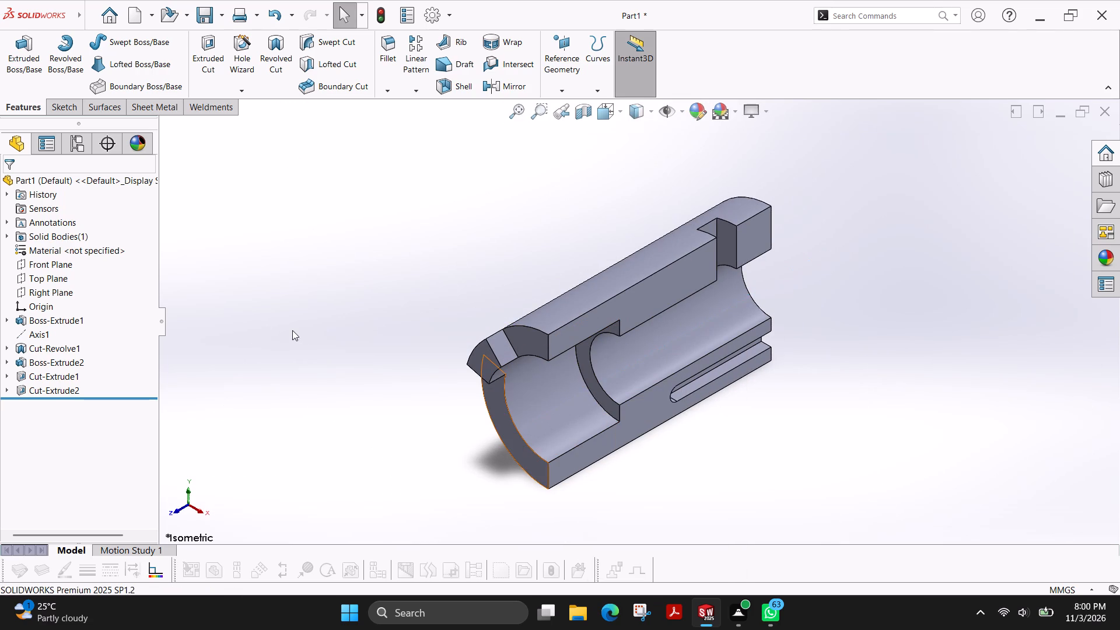
Start saving the part and choose the folder Desktop > fuji drawing file > solidworks as its location.
key(ctrl+s)
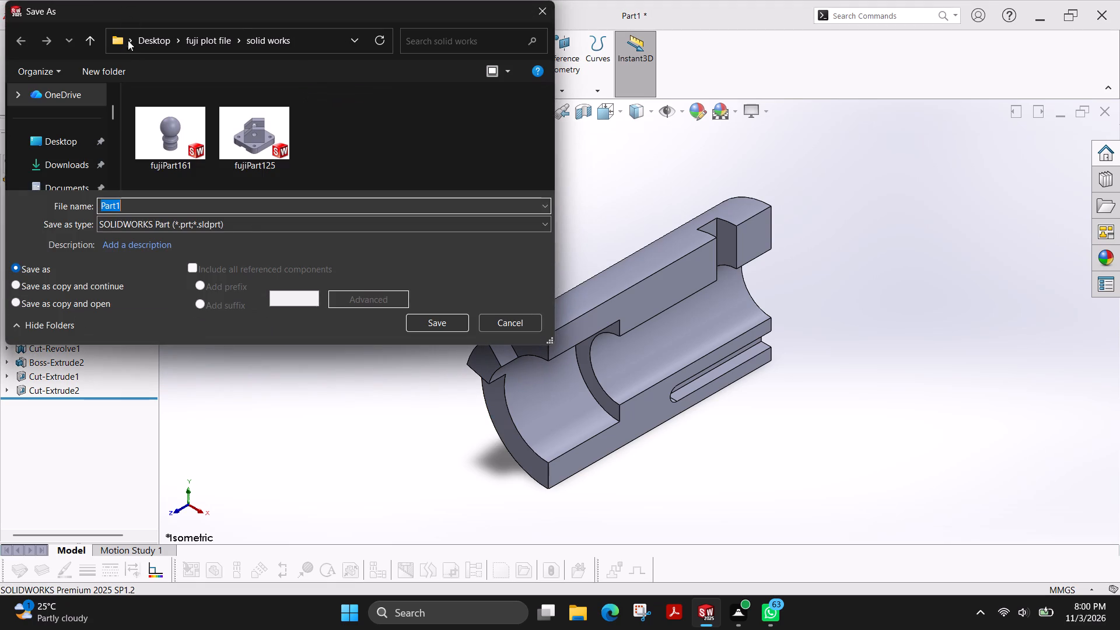
double_click(151, 50)
double_click(203, 145)
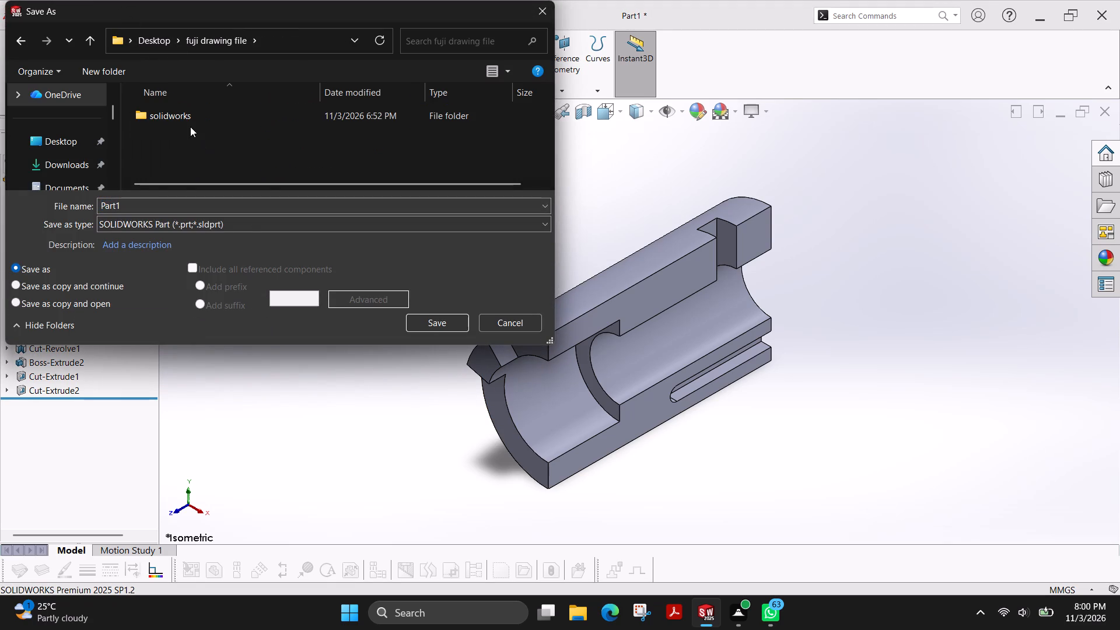
double_click(178, 112)
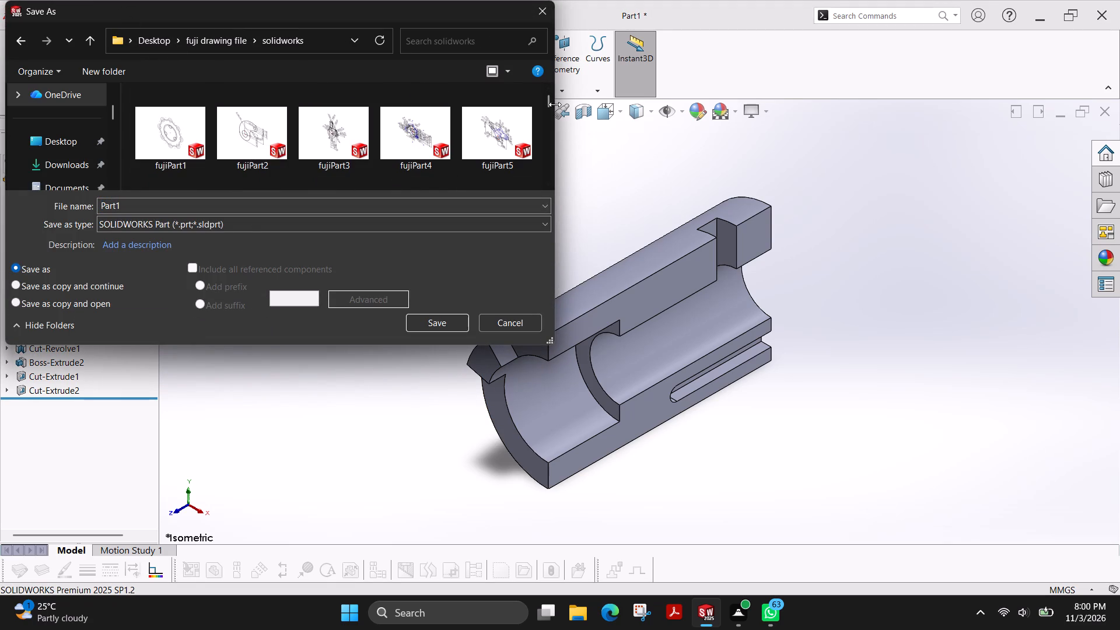
drag(549, 103, 556, 180)
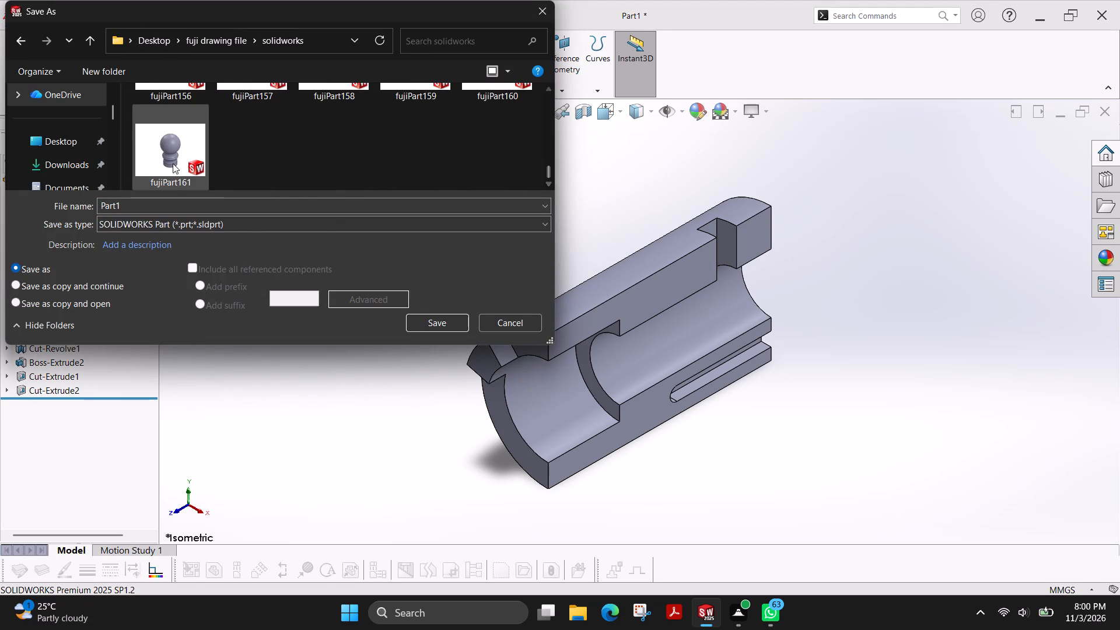
Name the file fujiPart162 and save it as a SOLIDWORKS part.
click(159, 201)
key(Right)
key(BackSpace)
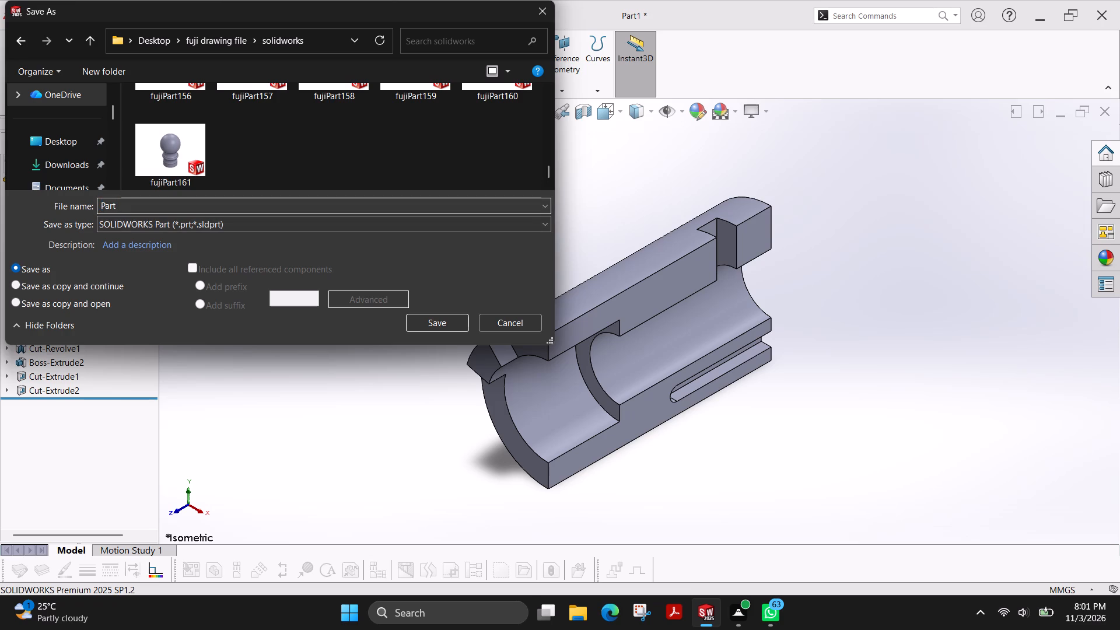
key(1)
text(62)
key(Left)
key(Left)
key(Left)
key(Left)
key(Left)
key(Left)
key(Left)
key(Left)
key(Left)
key(Left)
key(Left)
key(Left)
text(fuji)
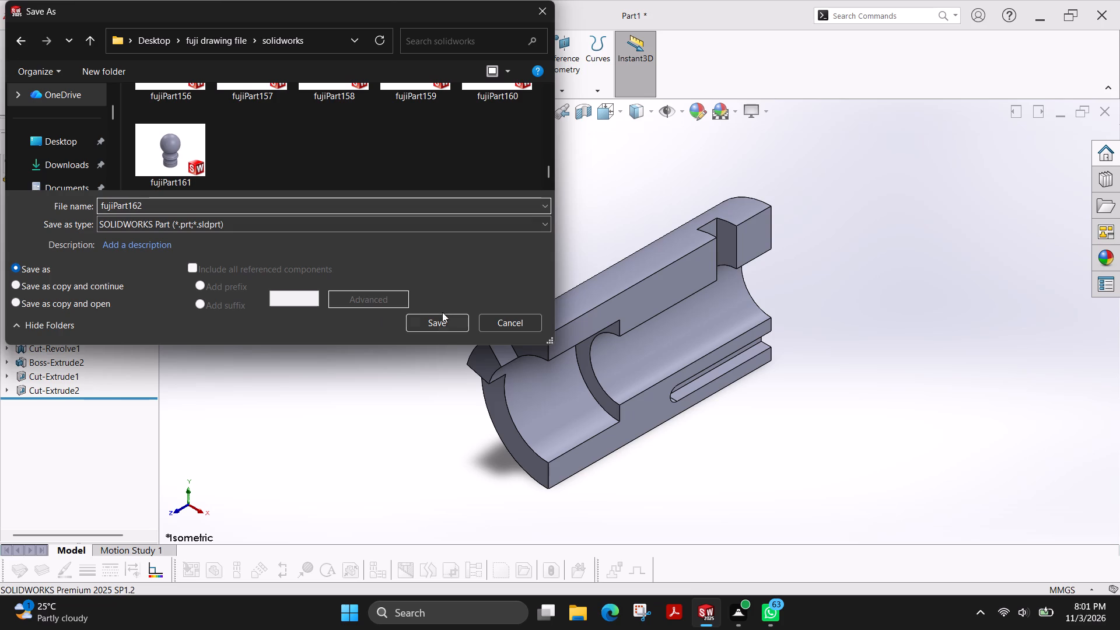
click(442, 332)
click(443, 320)
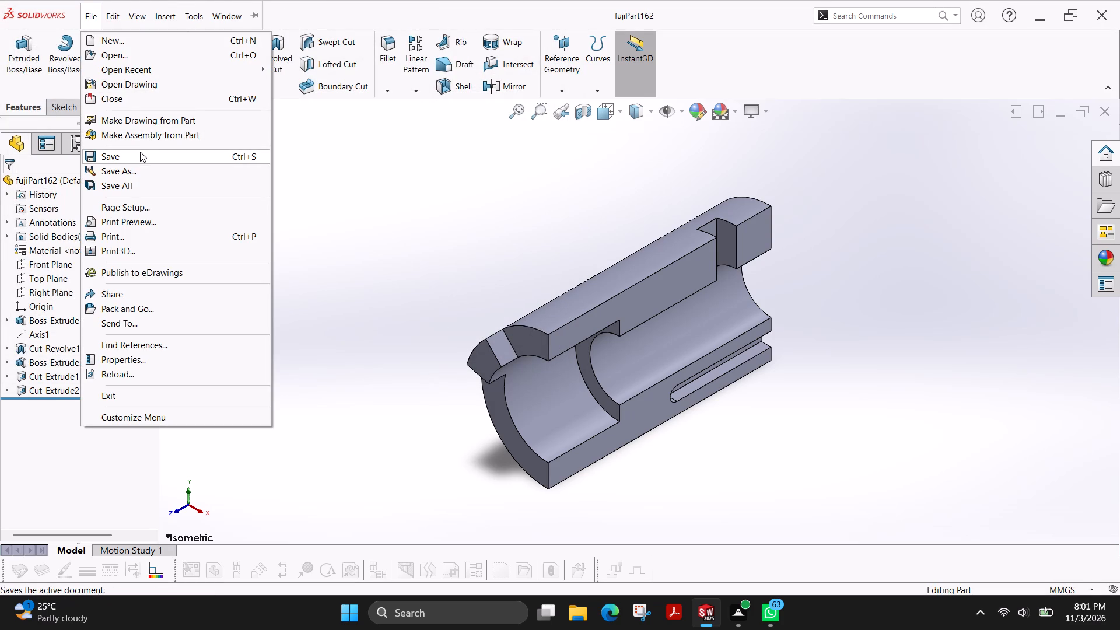
Save a PDF copy of the part as fujiPart162 in Desktop > fuji plot file > solid works.
click(134, 167)
click(161, 44)
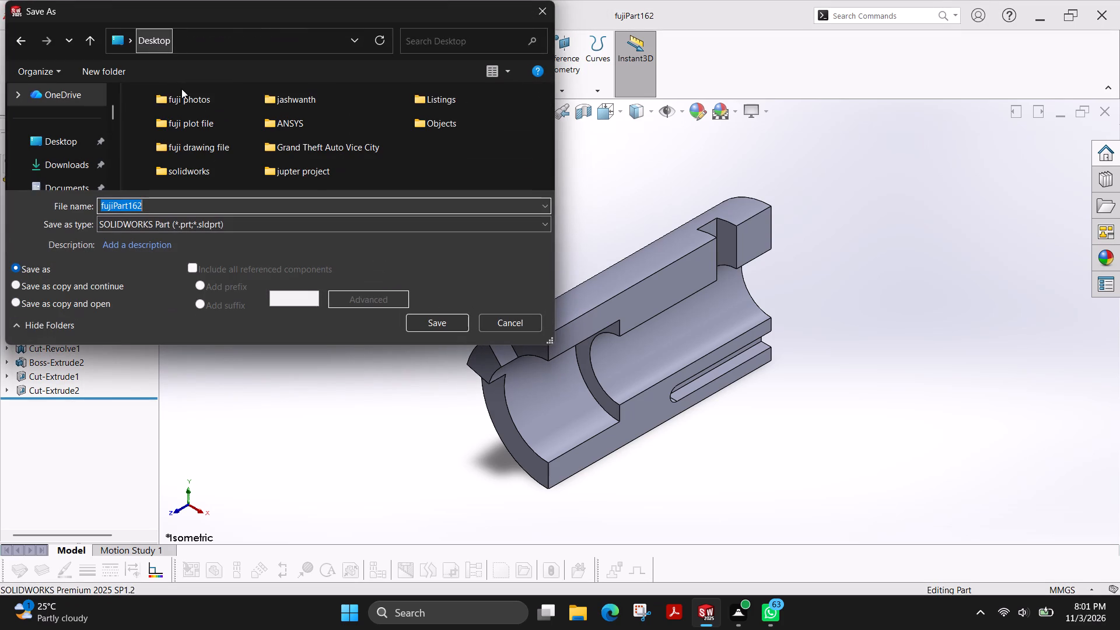
double_click(197, 117)
double_click(179, 115)
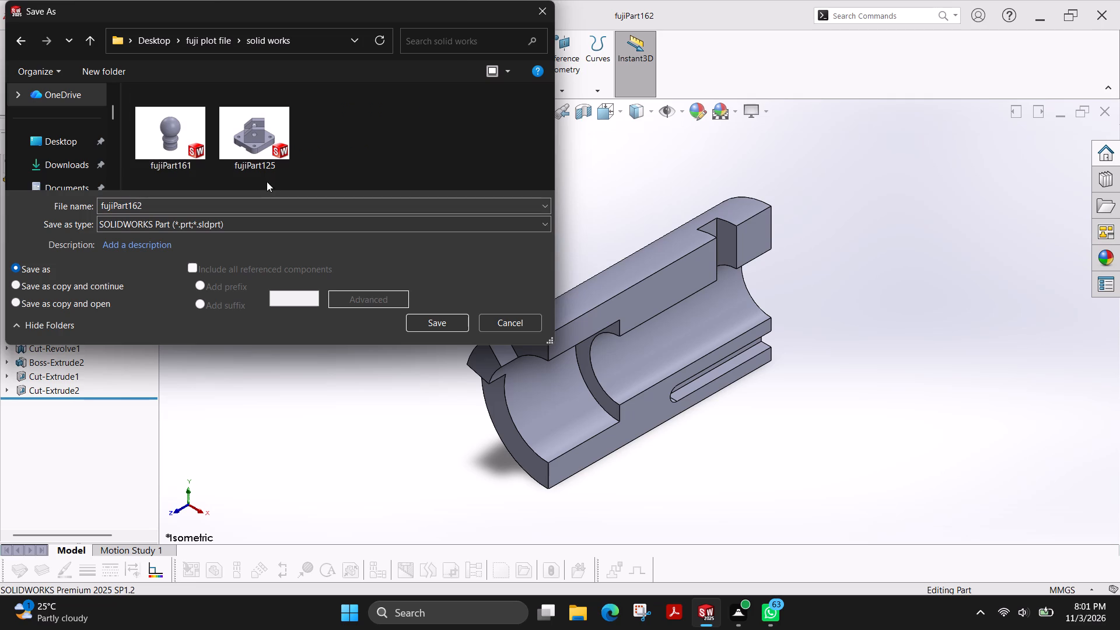
click(206, 225)
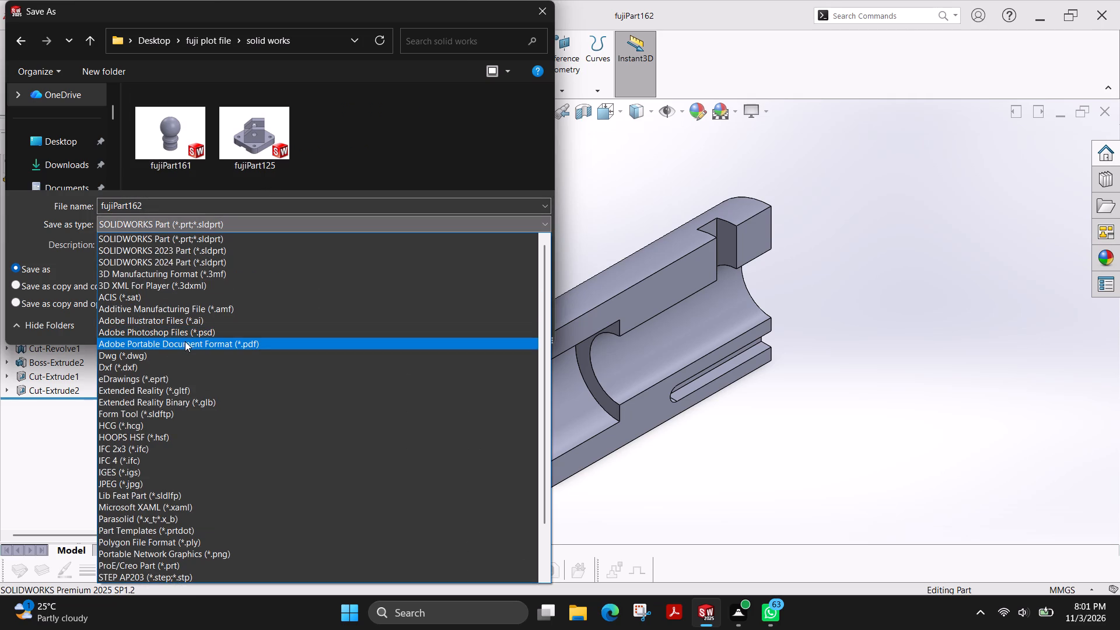
click(185, 341)
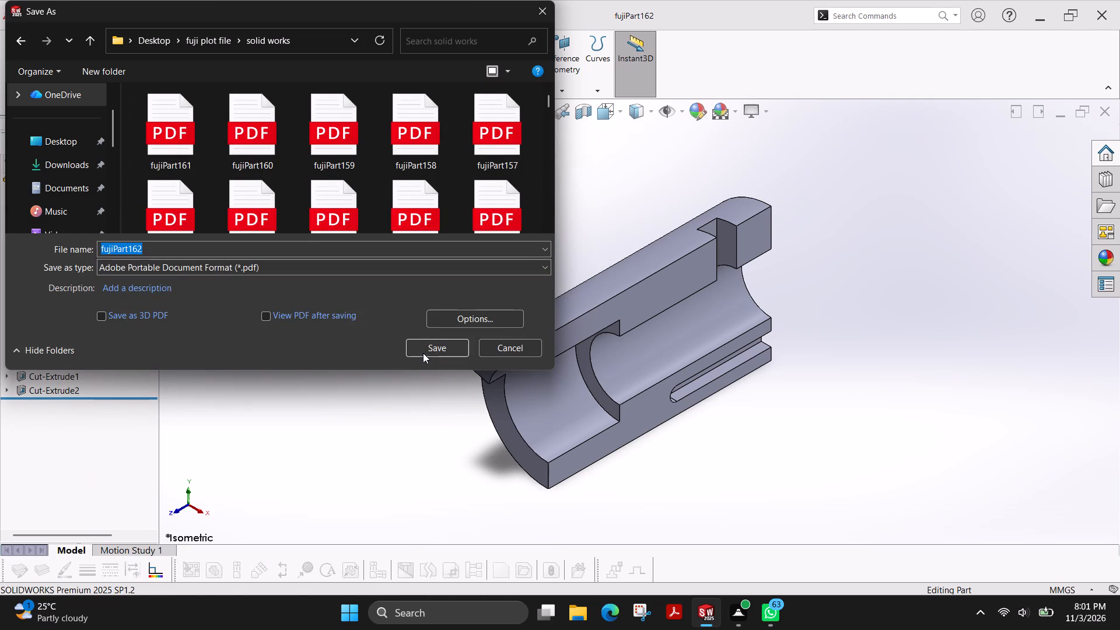
click(423, 353)
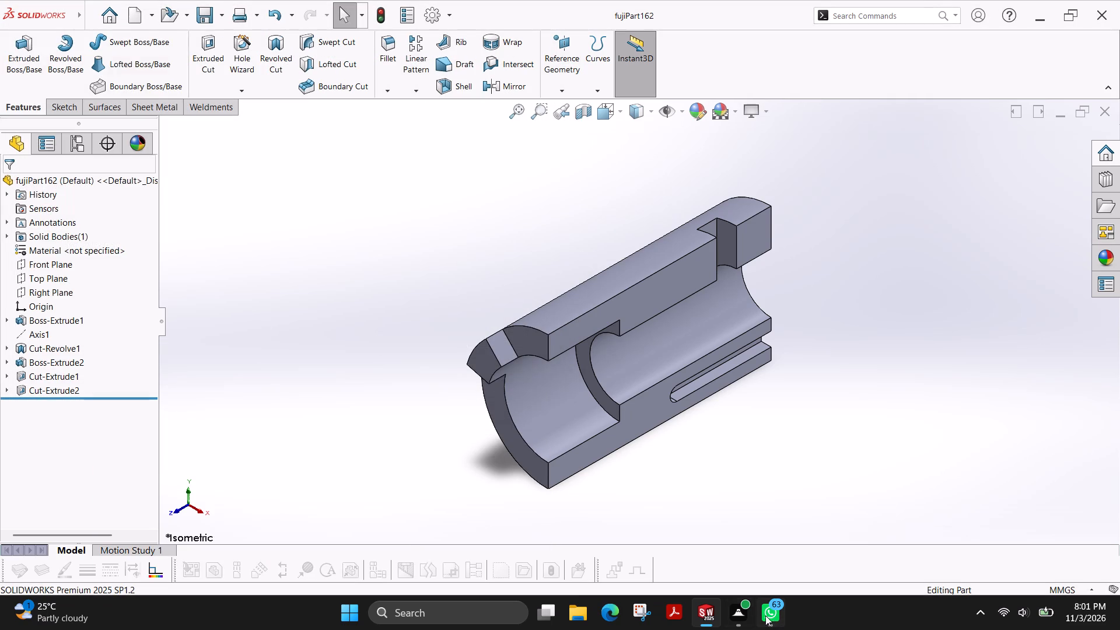